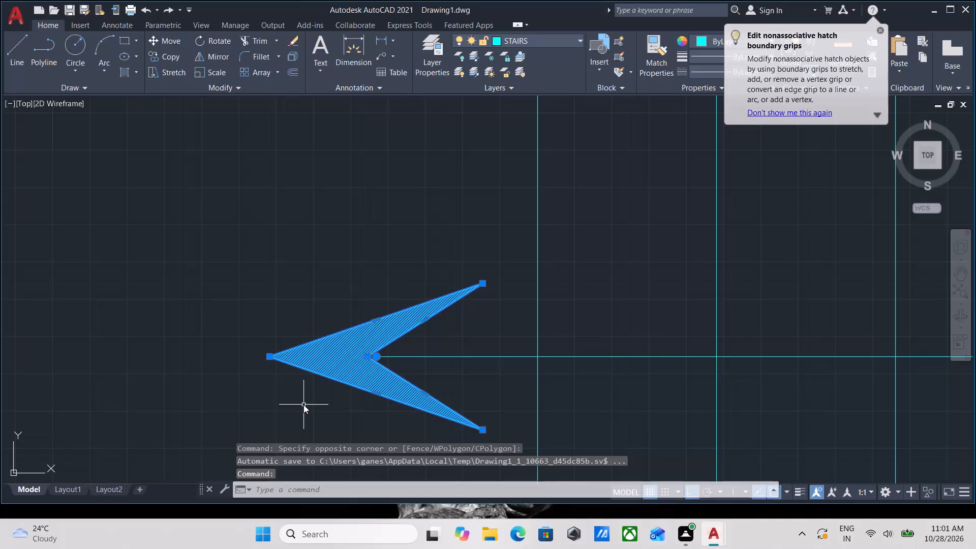
Group the selected arrowhead outline and its hatch at the end of the upper stair flight's direction line.
key("Return")
Copy the grouped arrowhead from its inner notch onto the direction line of the lower stair flight.
left_click(432, 369)
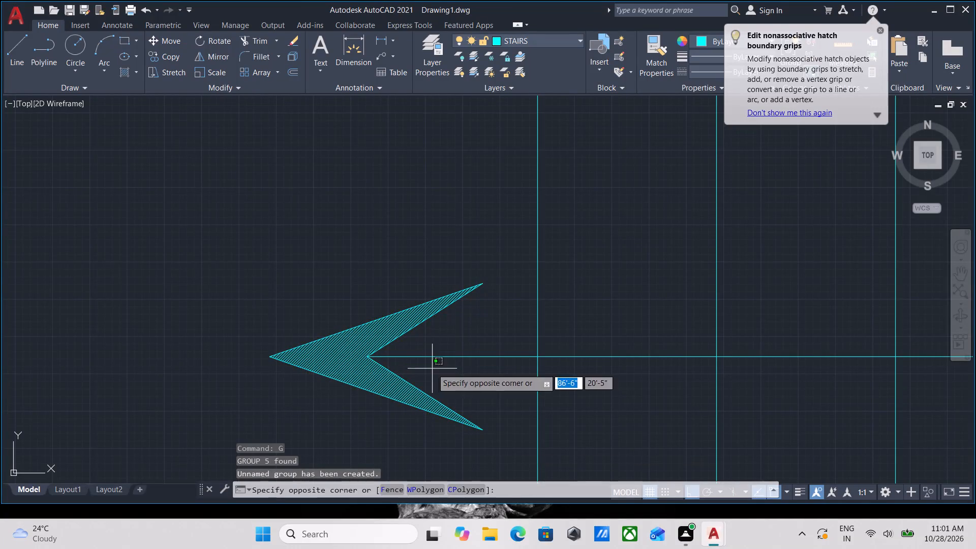
left_click(372, 394)
type("CO")
key("Return")
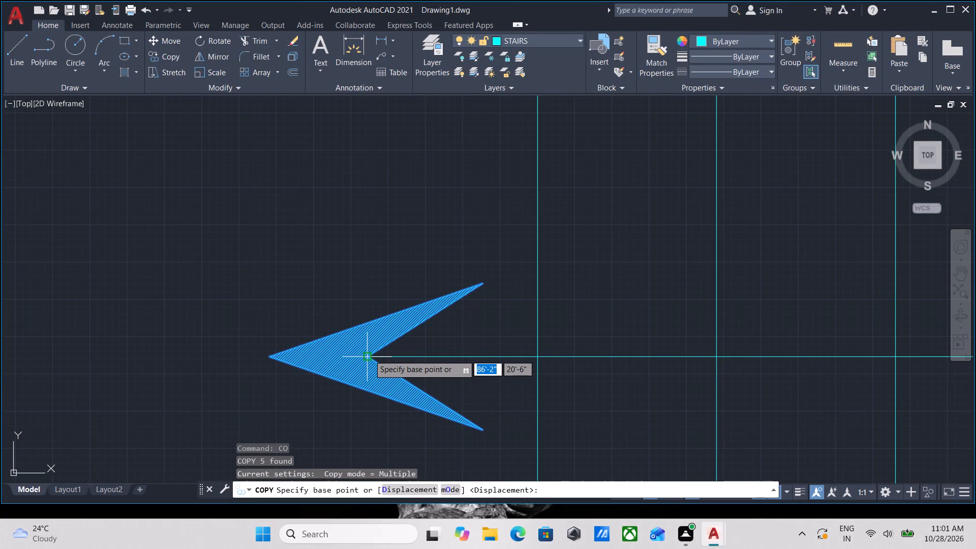
left_click(369, 355)
middle_click_drag(355, 415, 423, 255)
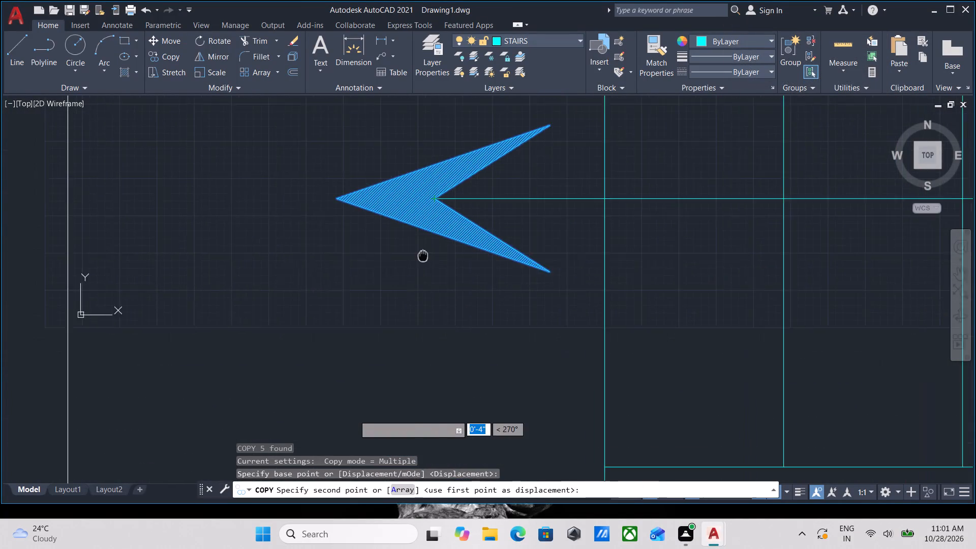
middle_click_drag(423, 255, 429, 245)
scroll(419, 295, "down", 4)
middle_click_drag(419, 296, 424, 273)
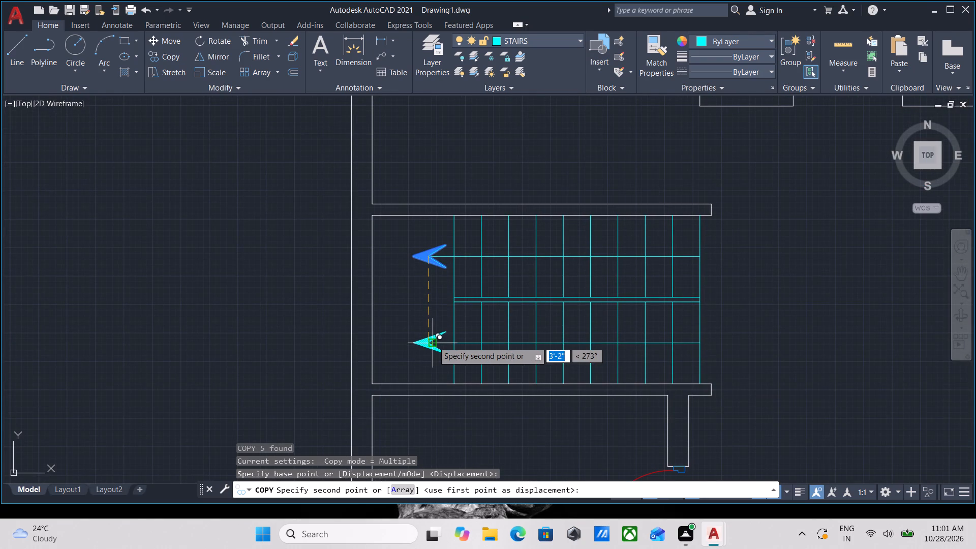
scroll(433, 342, "up", 3)
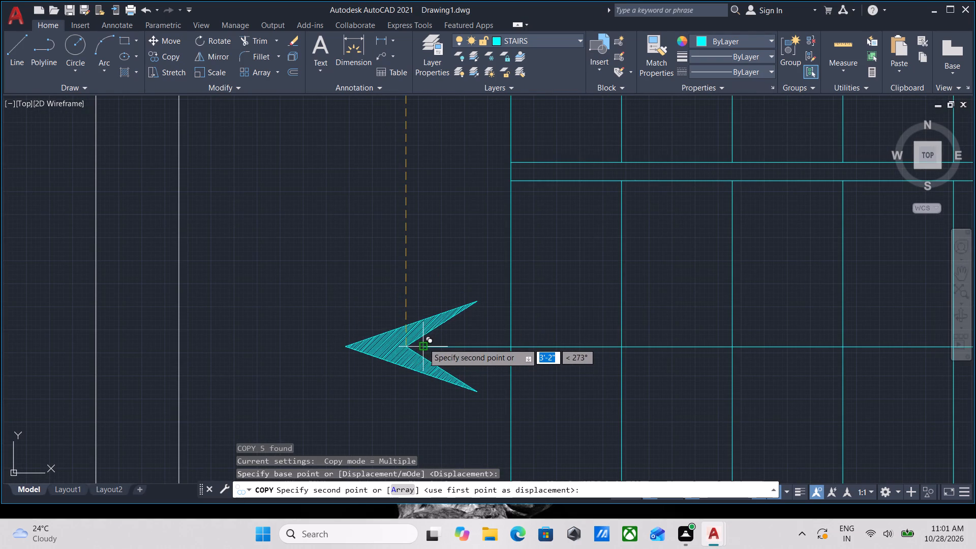
left_click(423, 343)
key("Escape")
scroll(448, 320, "down", 2)
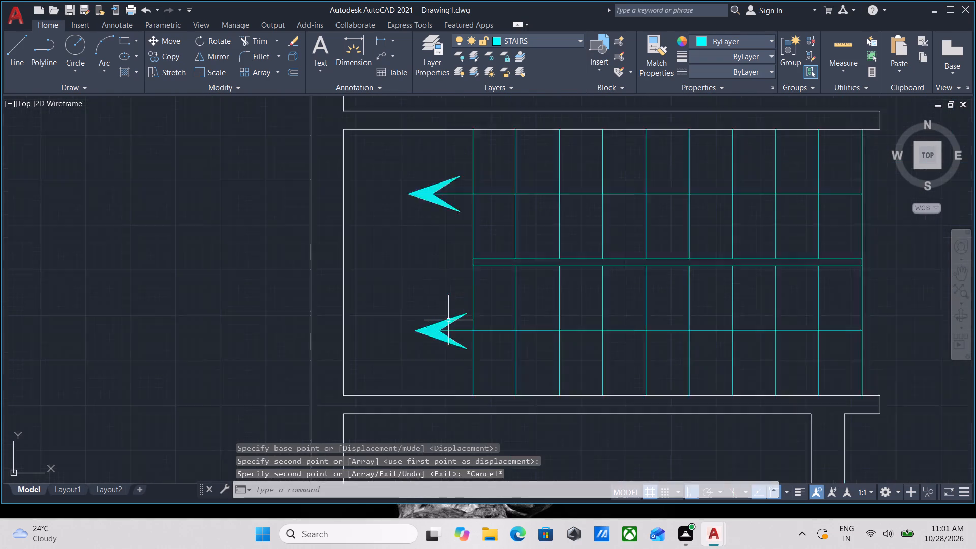
Examine both floor plans, including their stairs and doors, and the loose blocks beside them.
scroll(448, 320, "down", 2)
middle_click_drag(472, 290, 378, 301)
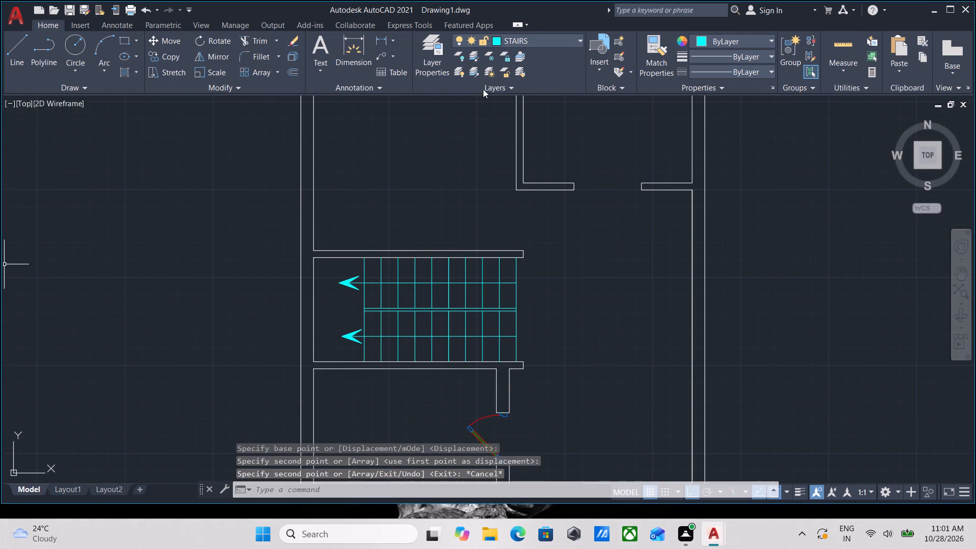
scroll(434, 265, "down", 2)
middle_click_drag(413, 275, 658, 293)
scroll(370, 242, "down", 2)
middle_click_drag(399, 225, 503, 219)
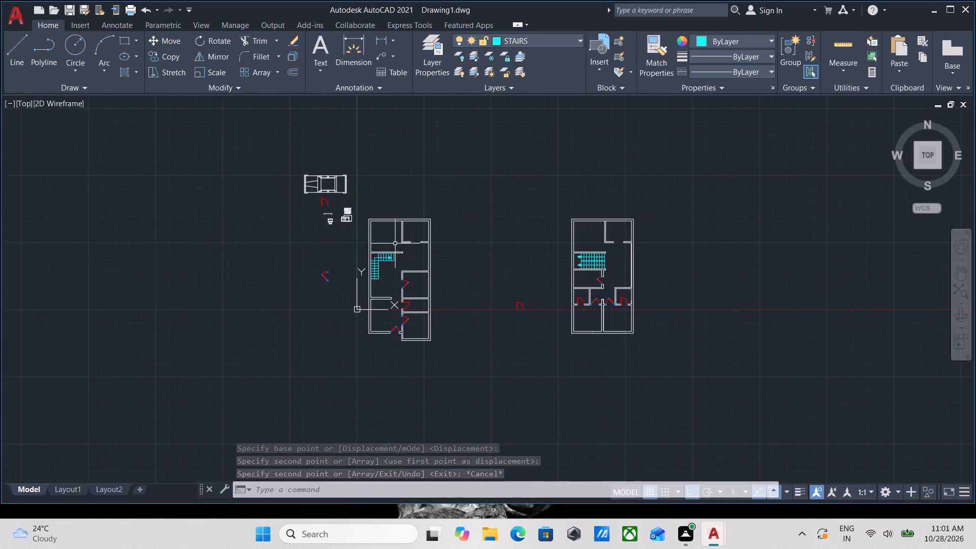
scroll(398, 238, "up", 2)
middle_click_drag(433, 200, 304, 231)
scroll(288, 208, "up", 2)
scroll(289, 208, "down", 2)
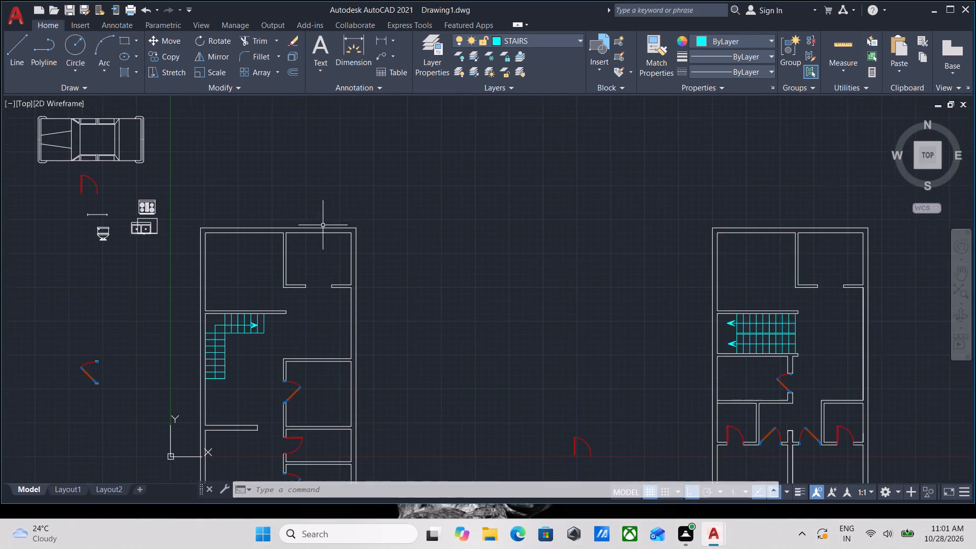
middle_click_drag(375, 229, 222, 181)
scroll(629, 272, "up", 2)
scroll(688, 320, "down", 2)
middle_click_drag(688, 320, 762, 273)
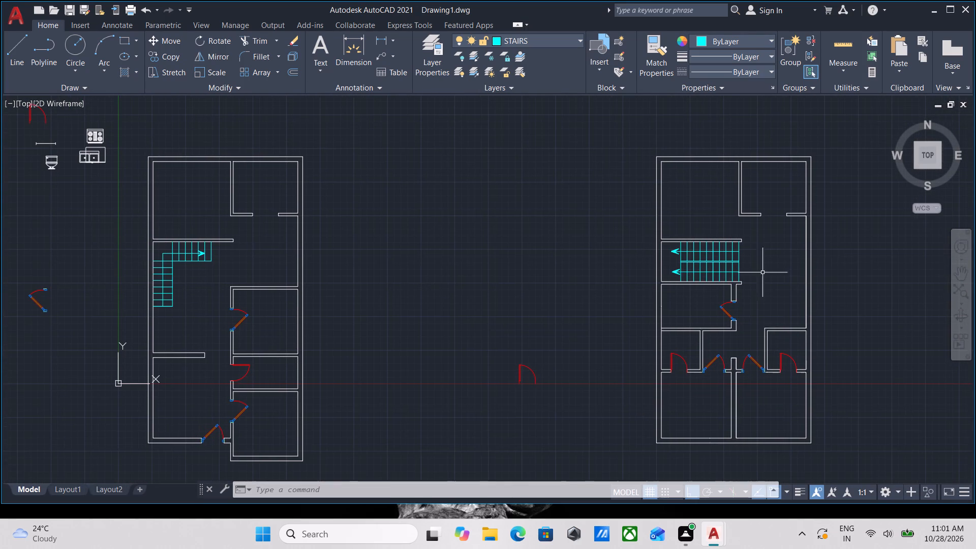
scroll(223, 372, "up", 2)
middle_click_drag(271, 373, 353, 352)
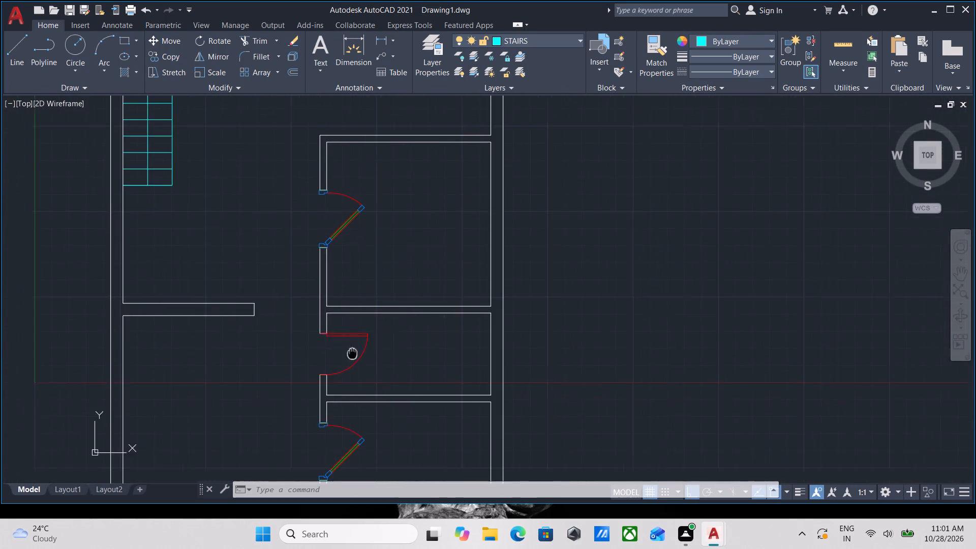
middle_click_drag(353, 352, 352, 352)
scroll(370, 342, "down", 2)
middle_click_drag(370, 342, 404, 388)
middle_click_drag(405, 213, 421, 288)
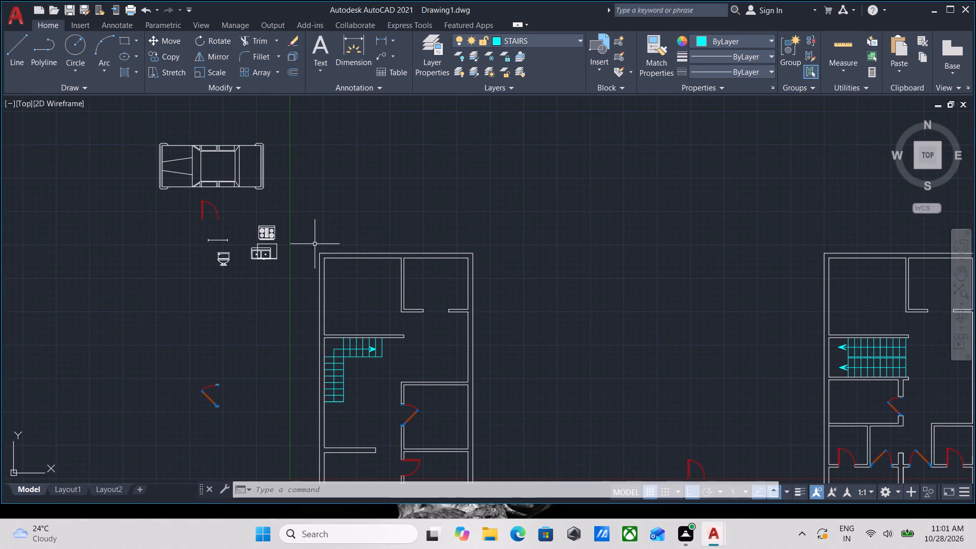
scroll(313, 245, "up", 2)
scroll(360, 215, "down", 2)
middle_click_drag(362, 218, 385, 277)
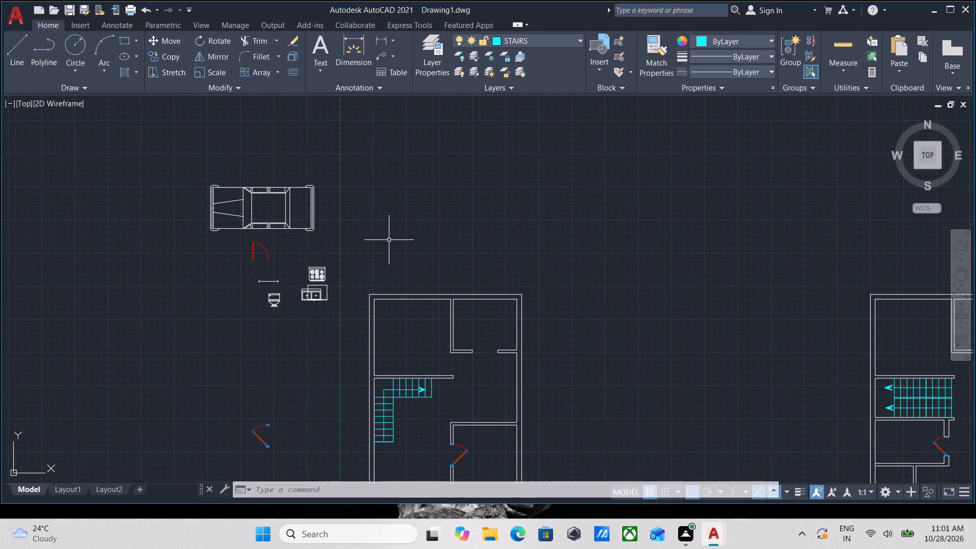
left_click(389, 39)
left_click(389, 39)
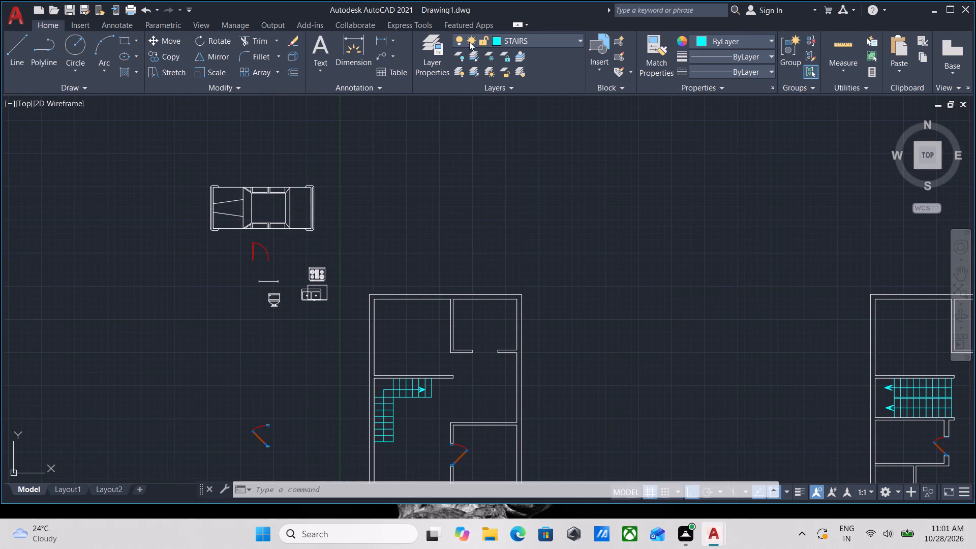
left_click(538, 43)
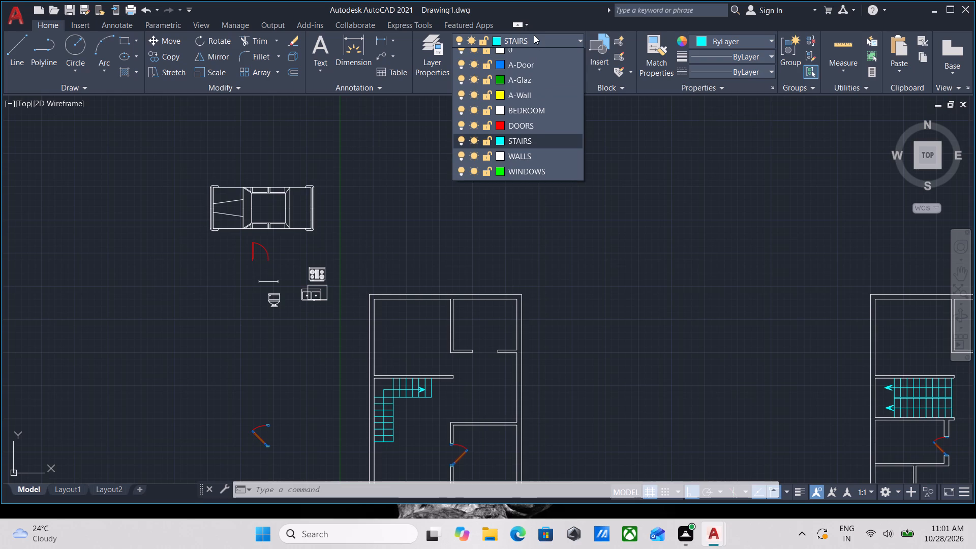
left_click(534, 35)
Examine the floor plan with the L-shaped stair and the loose car, door and fixture blocks beside it.
middle_click_drag(406, 357, 380, 256)
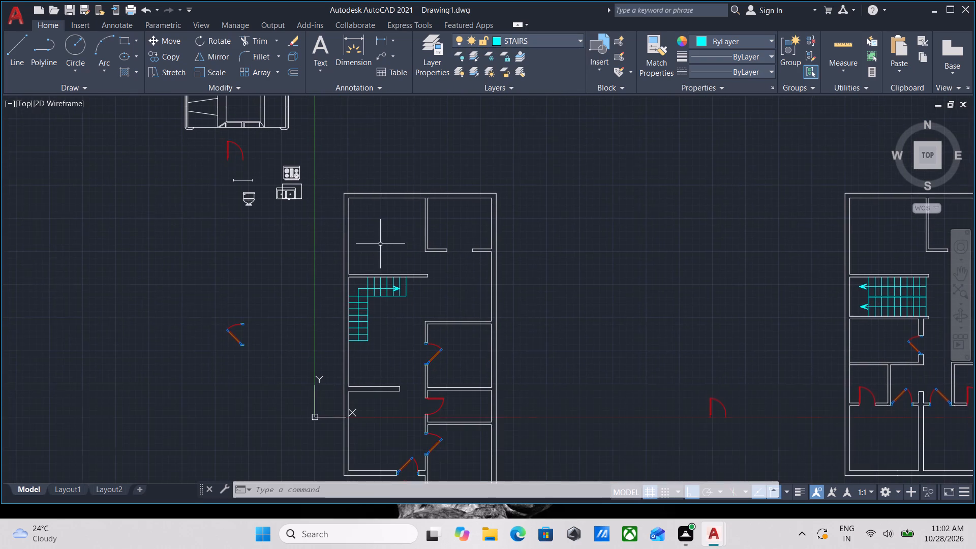
scroll(375, 325, "up", 2)
scroll(438, 252, "down", 1)
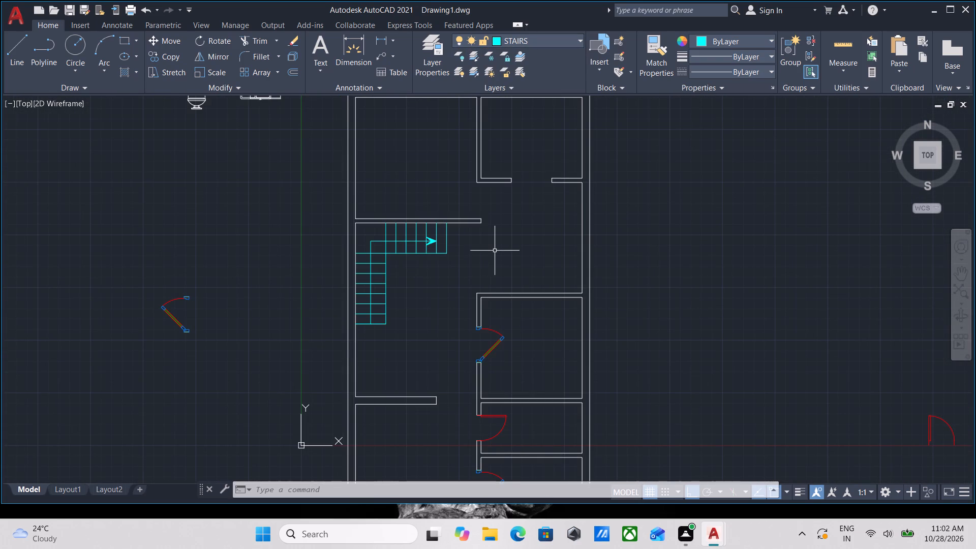
scroll(491, 252, "down", 1)
middle_click_drag(491, 252, 488, 288)
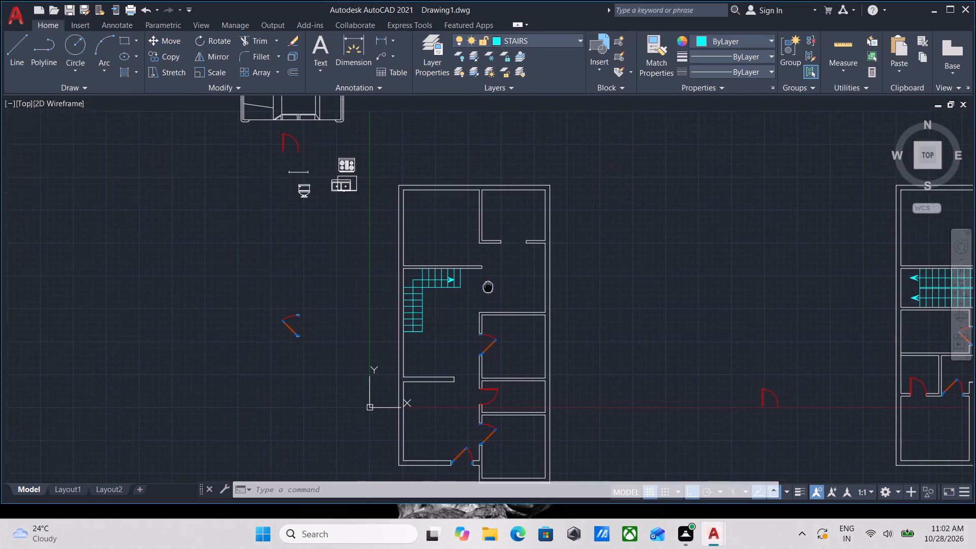
middle_click_drag(488, 288, 487, 288)
middle_click_drag(428, 224, 425, 288)
scroll(414, 243, "up", 1)
middle_click_drag(415, 248, 398, 301)
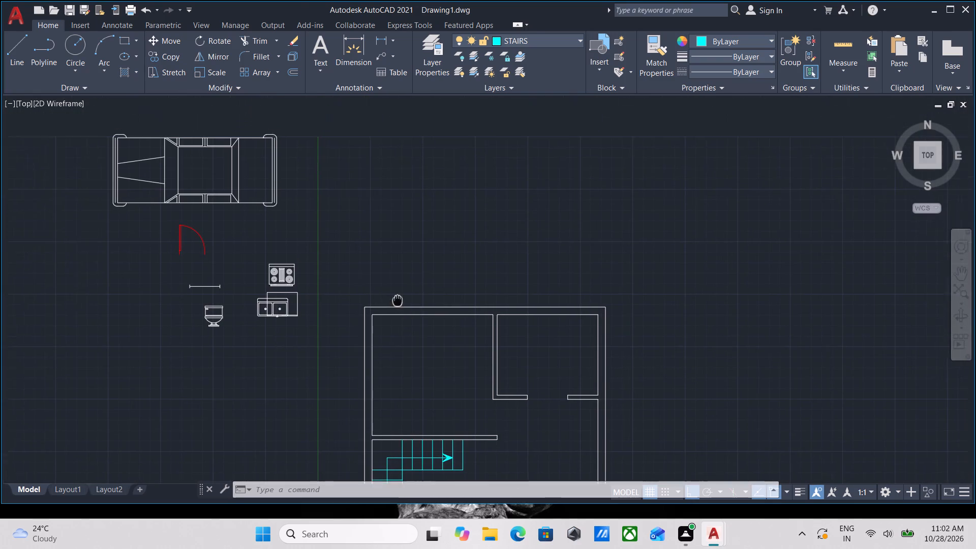
middle_click_drag(398, 301, 396, 307)
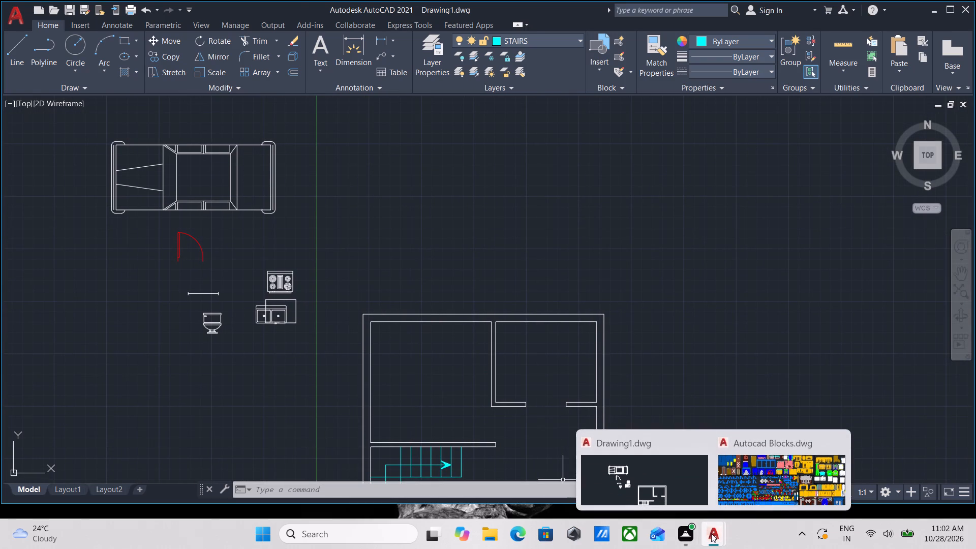
Switch to the Autocad Blocks drawing and examine its plan-view door and sliding-panel blocks for a suitable opening.
left_click(756, 492)
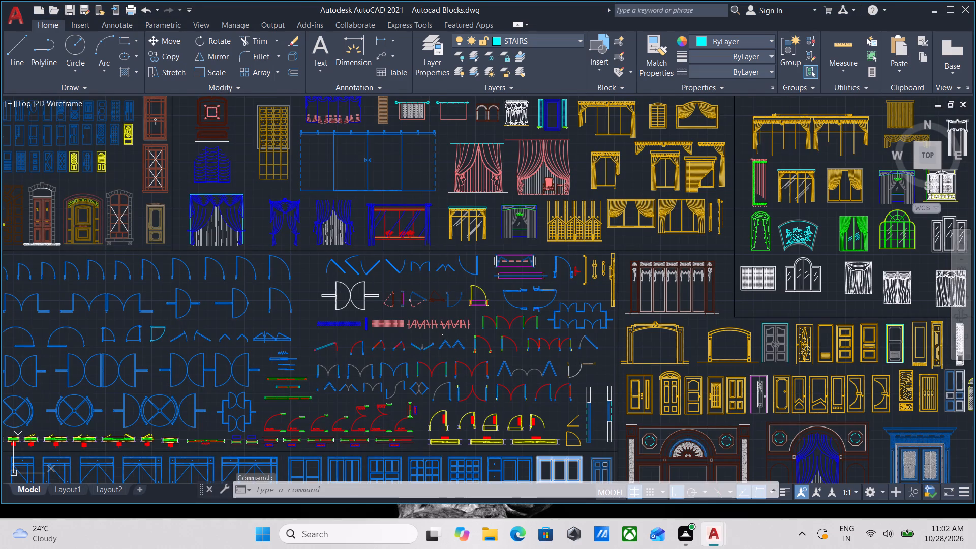
scroll(511, 308, "down", 2)
scroll(478, 374, "up", 3)
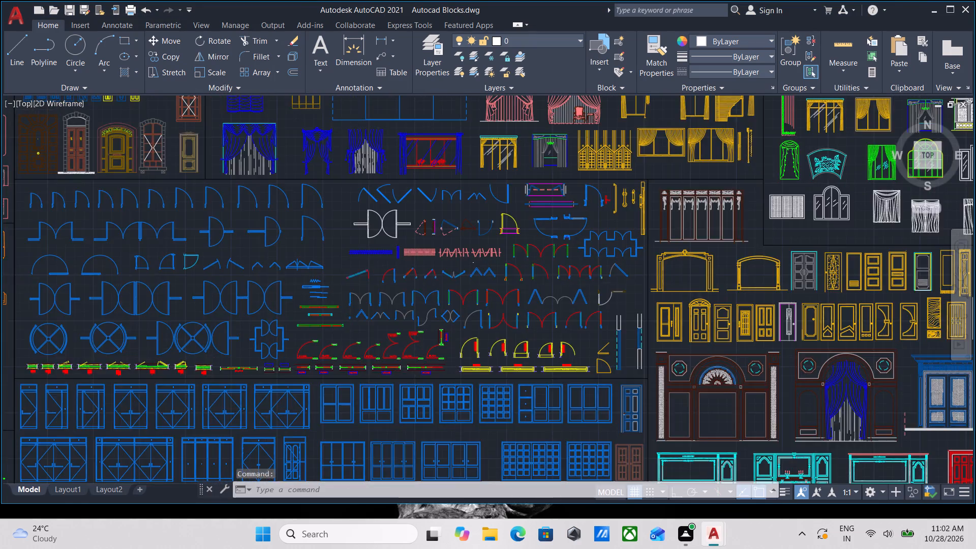
scroll(478, 374, "up", 3)
scroll(502, 341, "down", 3)
middle_click_drag(517, 343, 662, 391)
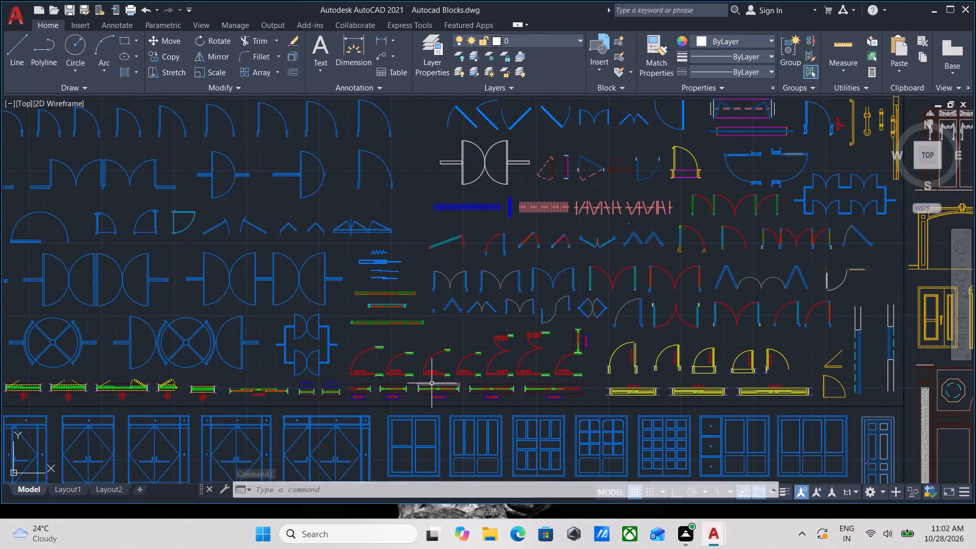
scroll(415, 384, "up", 3)
scroll(360, 390, "down", 3)
middle_click_drag(376, 390, 567, 409)
scroll(365, 412, "up", 3)
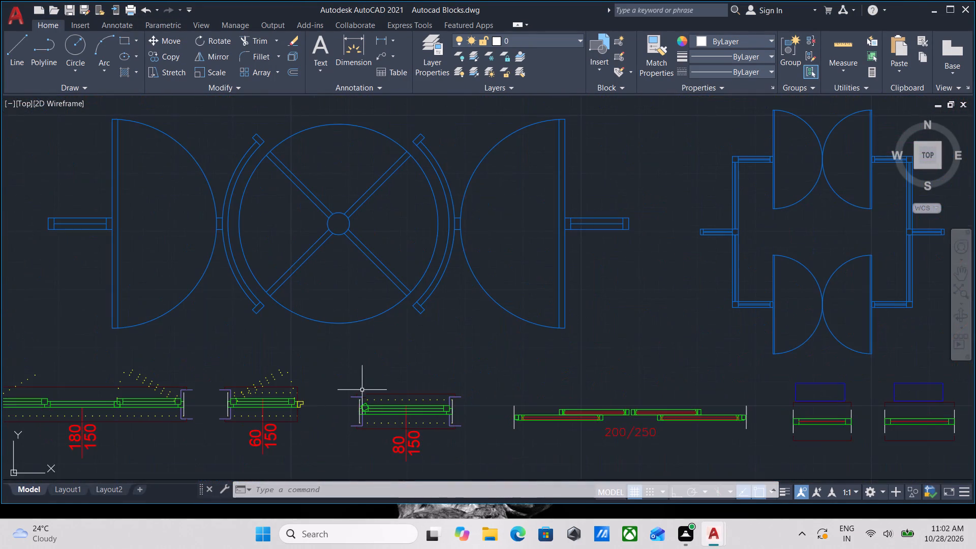
scroll(440, 335, "down", 2)
middle_click_drag(617, 299, 394, 407)
scroll(518, 317, "up", 2)
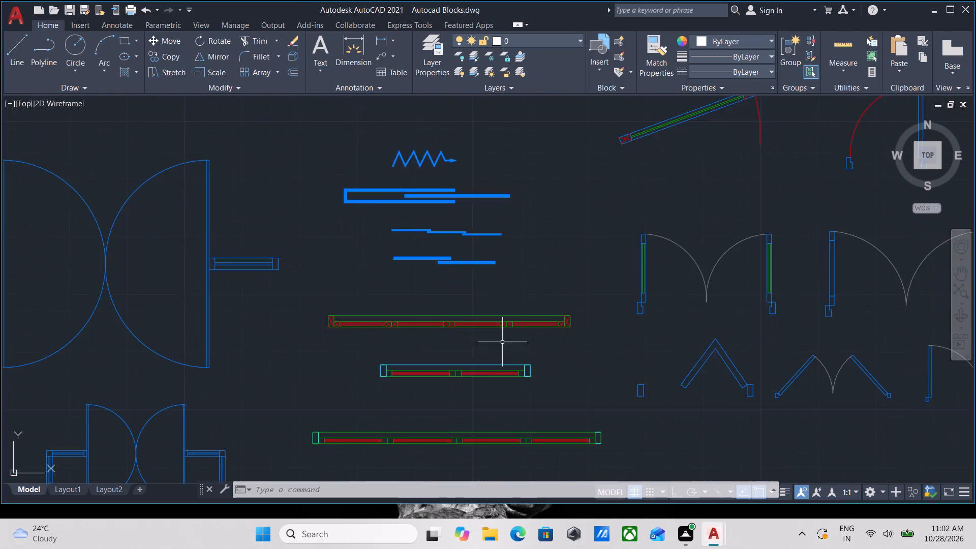
scroll(501, 344, "up", 1)
scroll(499, 368, "down", 2)
middle_click_drag(605, 372, 335, 452)
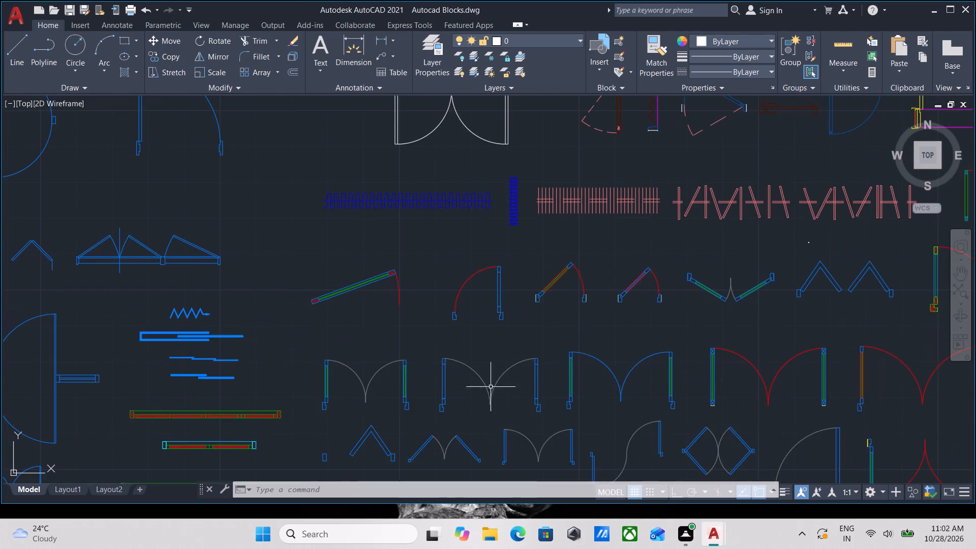
scroll(585, 322, "down", 2)
middle_click_drag(685, 406, 457, 383)
scroll(529, 426, "up", 1)
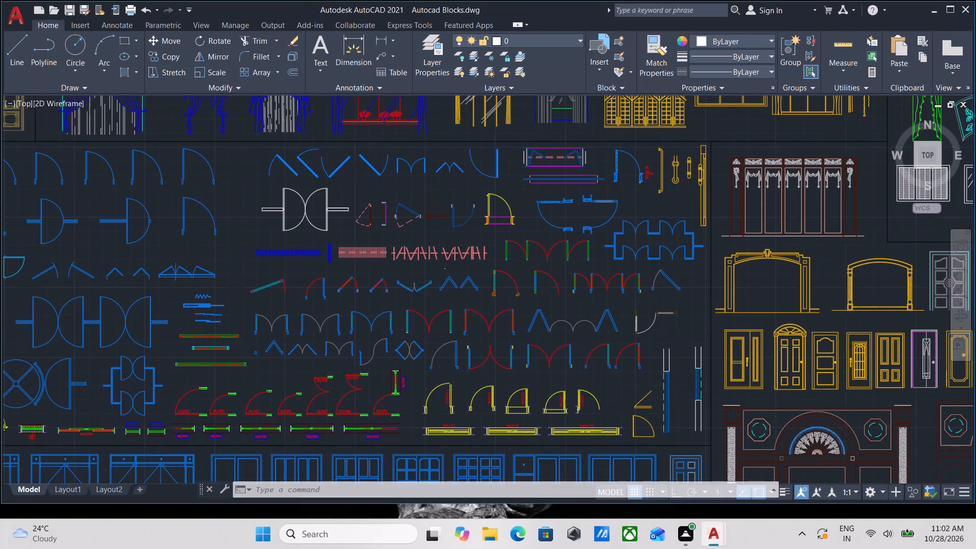
middle_click_drag(350, 429, 617, 423)
middle_click_drag(531, 380, 606, 437)
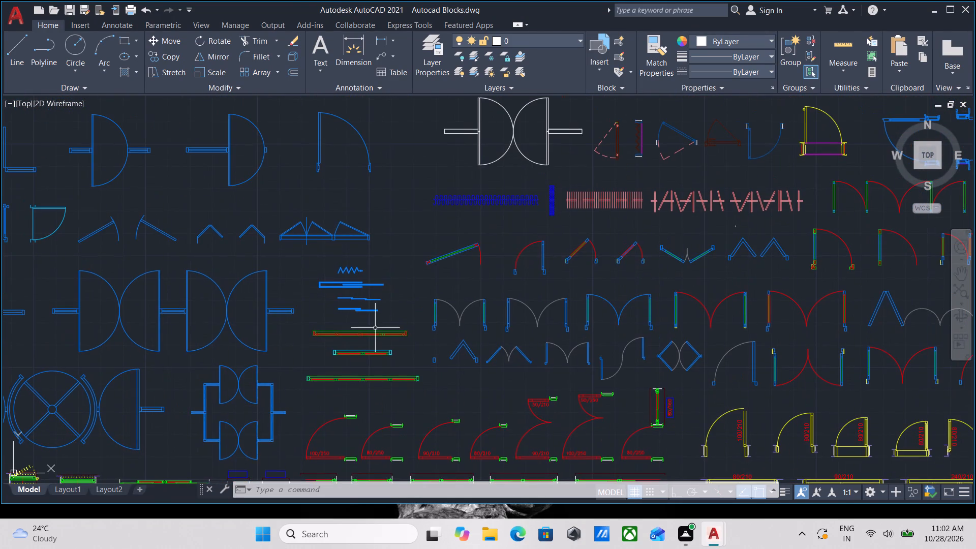
scroll(350, 351, "up", 3)
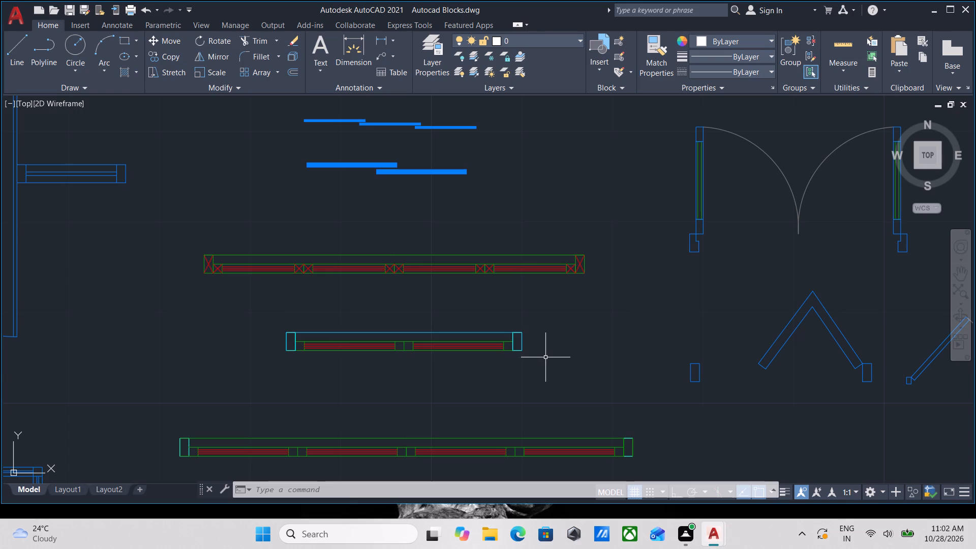
scroll(552, 354, "down", 2)
middle_click_drag(580, 337, 557, 369)
scroll(583, 309, "down", 1)
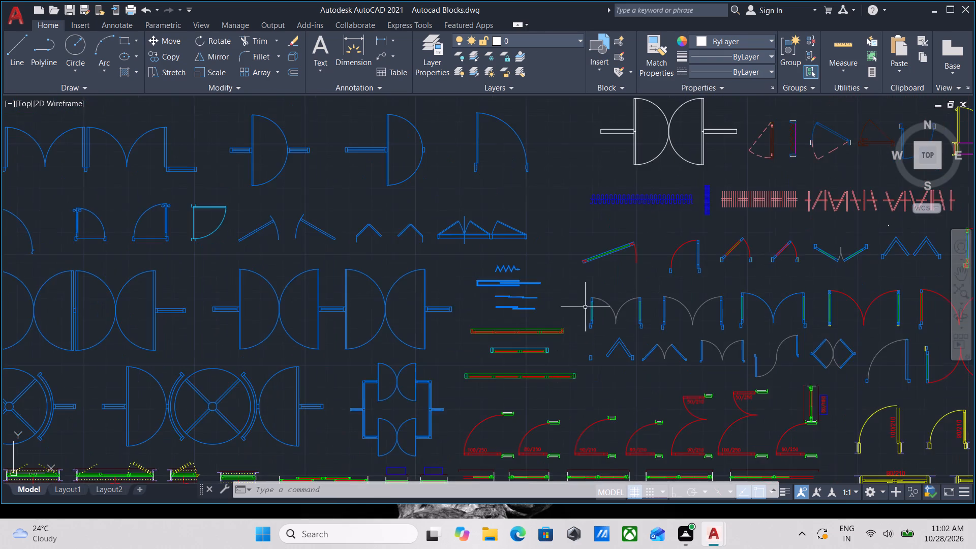
middle_click_drag(603, 298, 378, 302)
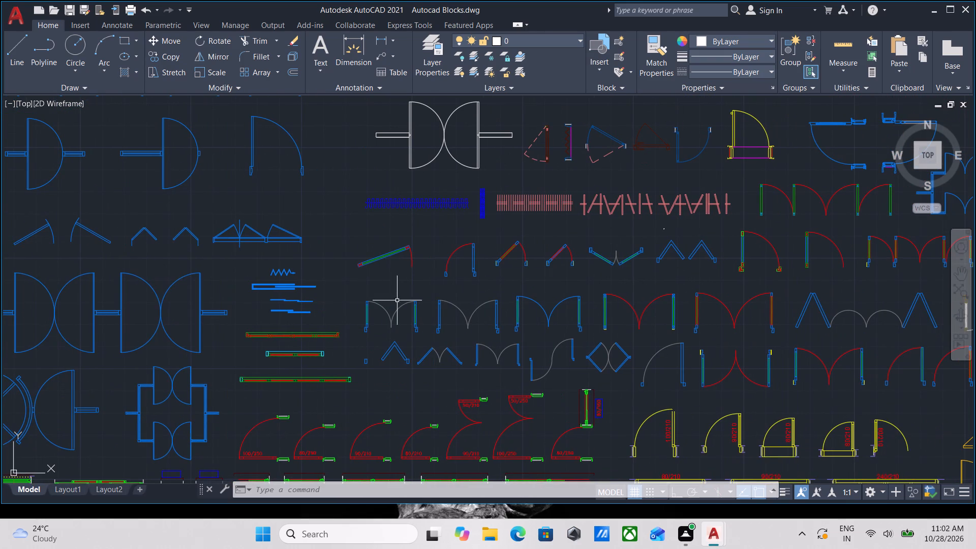
scroll(551, 294, "down", 2)
middle_click_drag(551, 293, 316, 334)
scroll(481, 309, "up", 1)
scroll(405, 321, "up", 1)
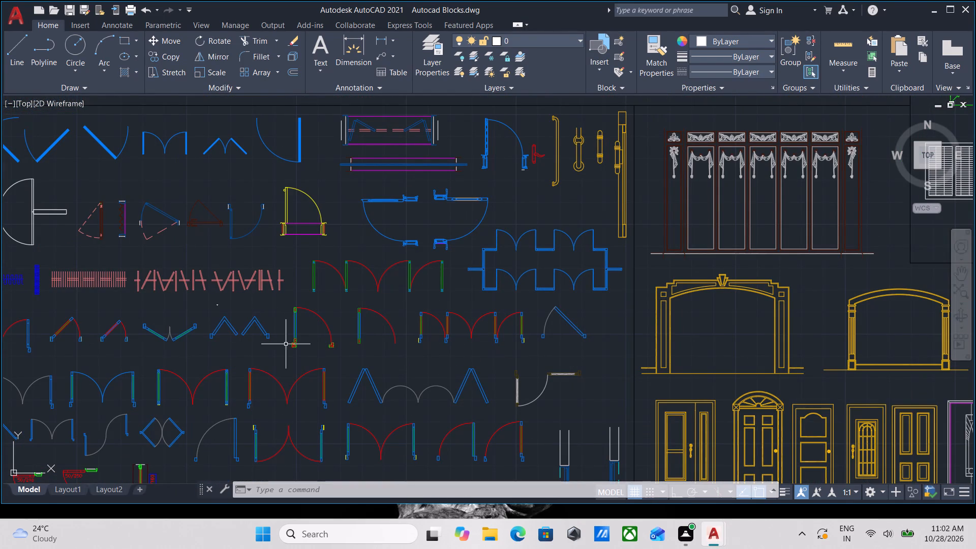
middle_click_drag(287, 344, 587, 338)
scroll(427, 341, "down", 1)
middle_click_drag(427, 341, 542, 347)
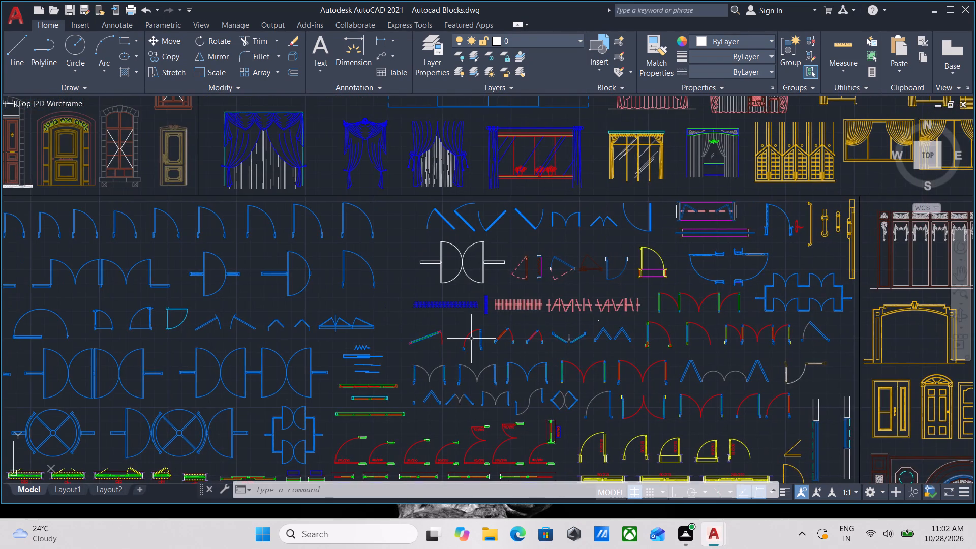
Copy the short two-panel sliding block with cyan end frames, between the two longer four-panel ones, to the clipboard.
scroll(471, 338, "up", 2)
middle_click_drag(366, 338, 622, 335)
scroll(424, 357, "down", 2)
middle_click_drag(424, 357, 483, 343)
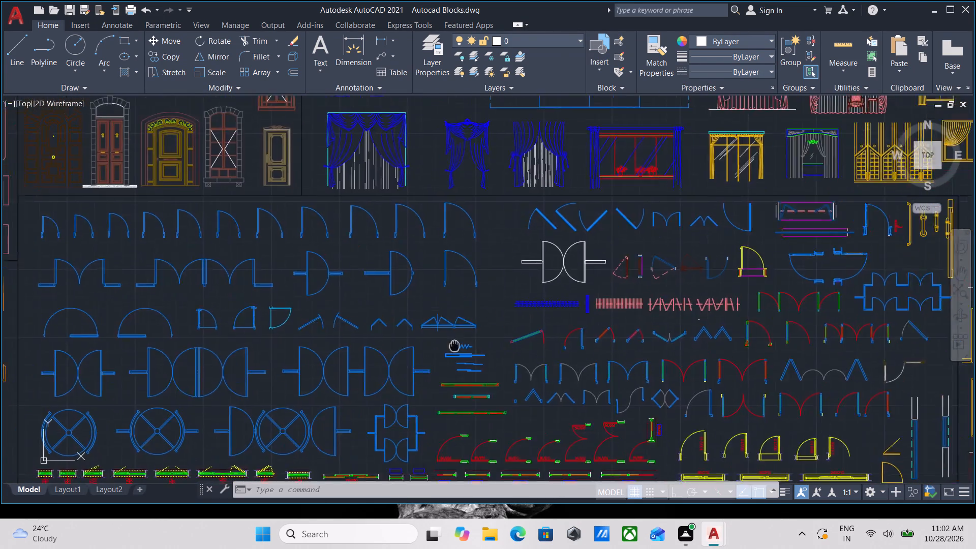
middle_click_drag(483, 343, 616, 328)
scroll(654, 378, "up", 5)
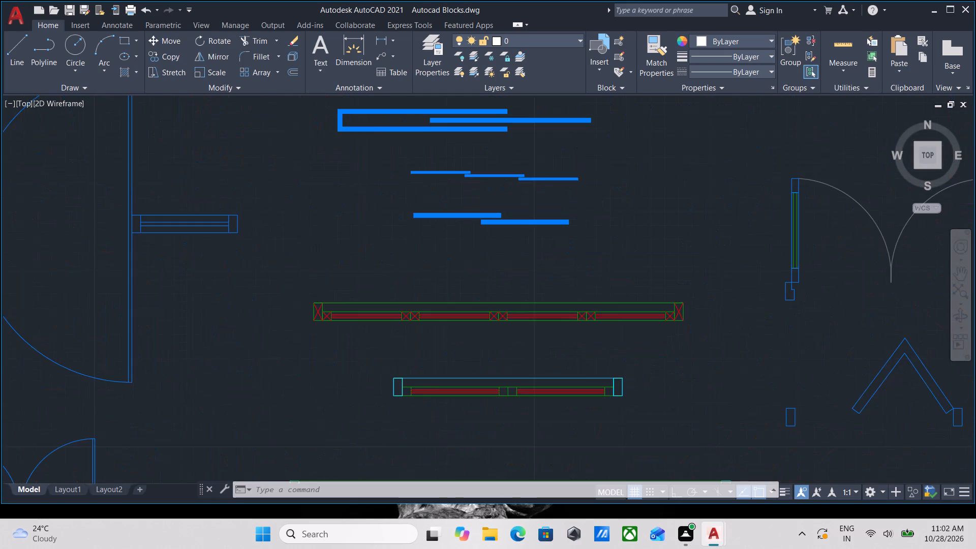
left_click(653, 436)
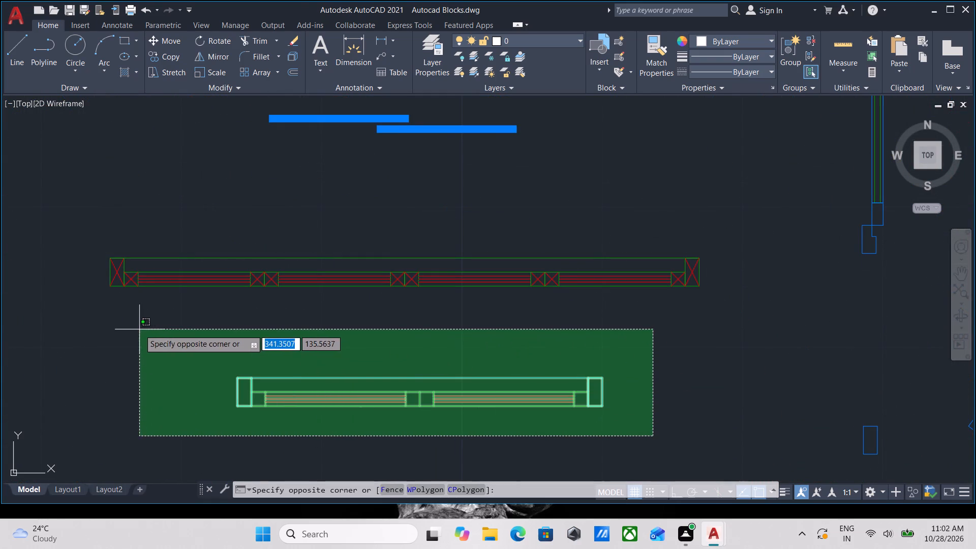
left_click(139, 329)
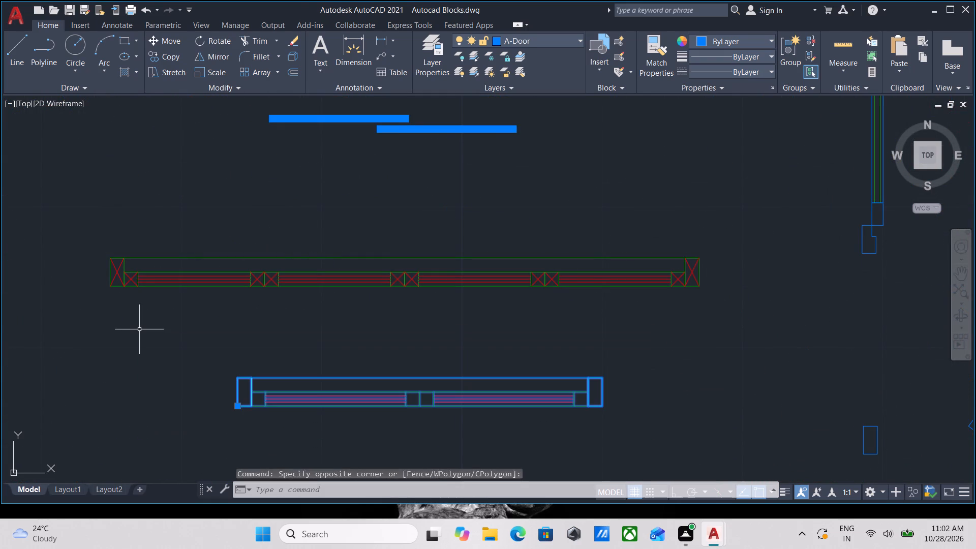
key("ctrl+c")
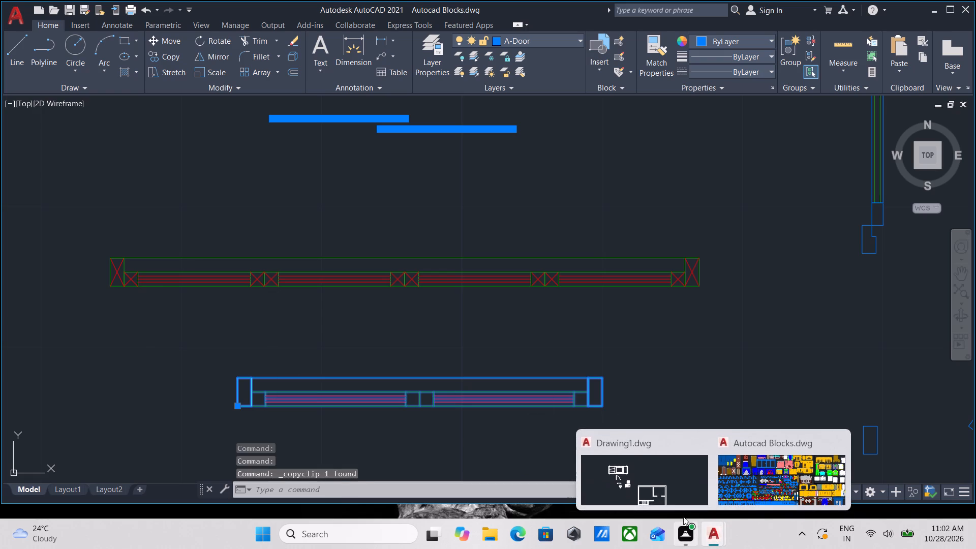
Paste the sliding block into Drawing1, in the empty space below the loose fixtures beside the L-shaped stair plan.
left_click(646, 478)
scroll(465, 388, "down", 1)
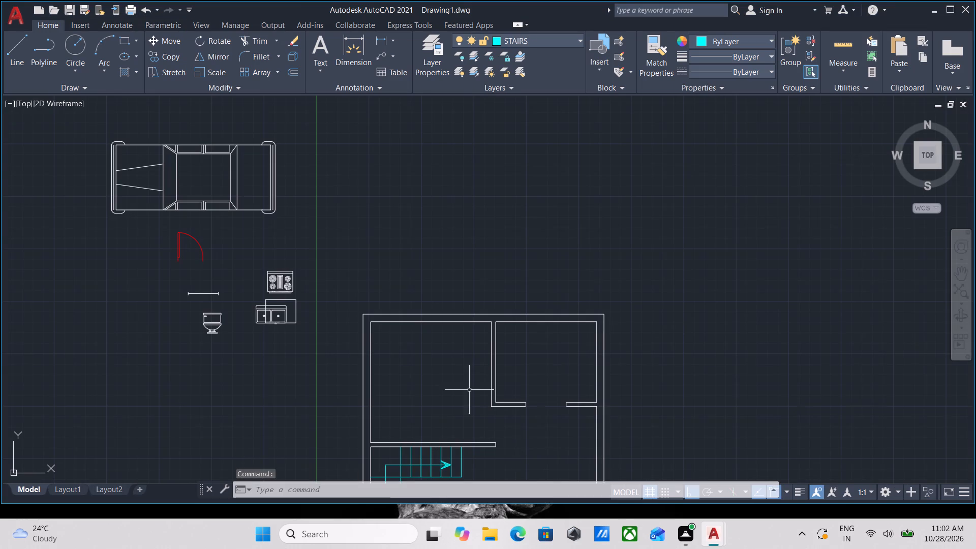
scroll(462, 387, "down", 1)
scroll(553, 404, "up", 2)
middle_click_drag(566, 400, 473, 326)
scroll(449, 314, "down", 1)
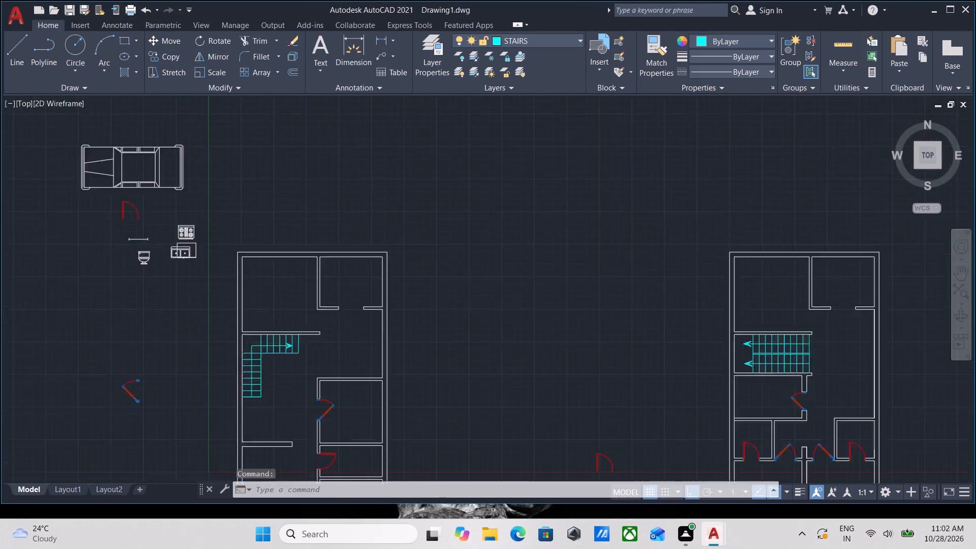
scroll(449, 314, "down", 1)
middle_click_drag(437, 355, 512, 307)
scroll(506, 334, "up", 2)
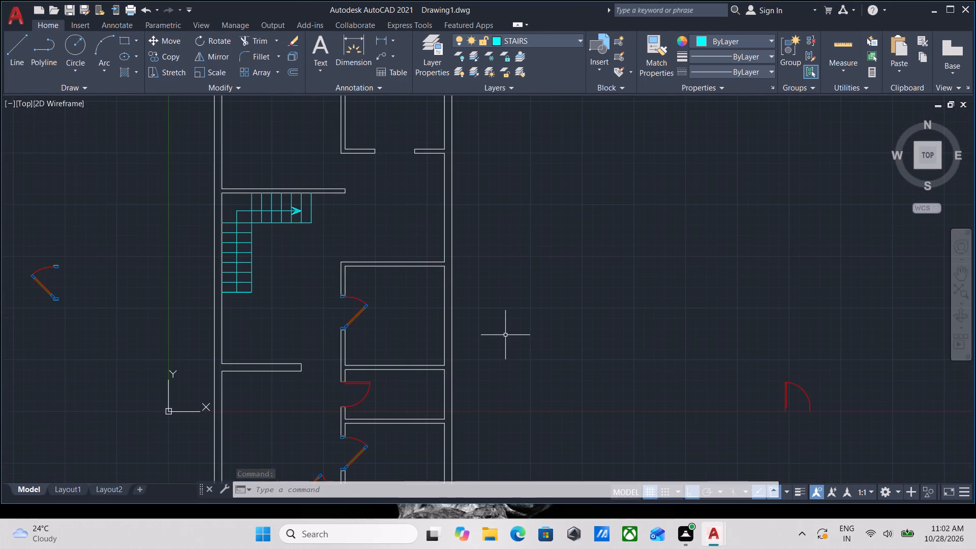
scroll(488, 334, "down", 1)
middle_click_drag(488, 334, 511, 326)
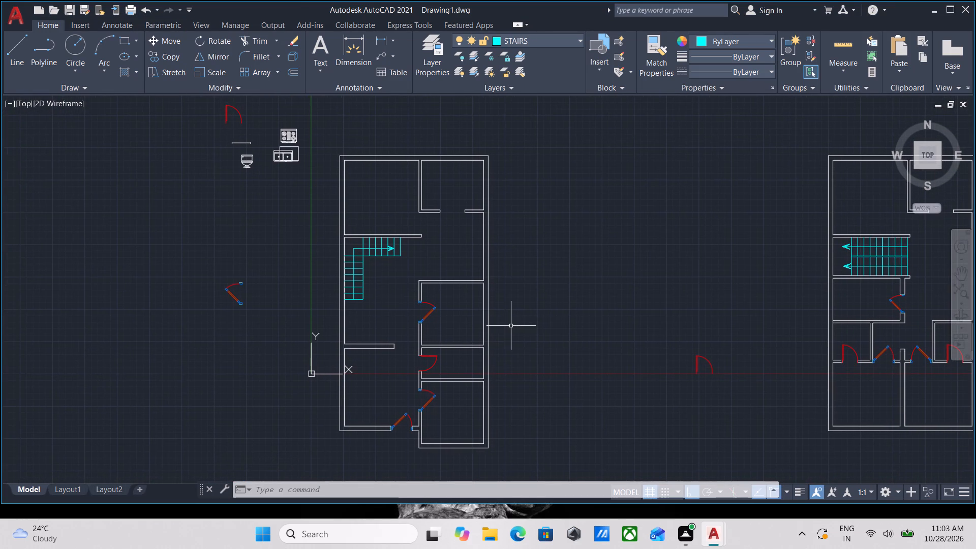
middle_click_drag(511, 326, 535, 467)
scroll(356, 344, "up", 1)
middle_click_drag(327, 363, 401, 351)
key("ctrl+v")
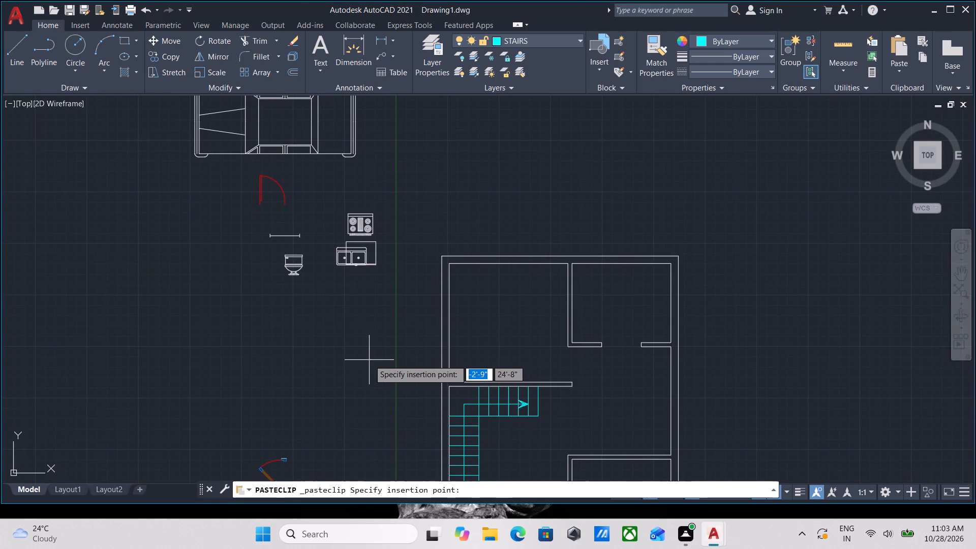
left_click(333, 355)
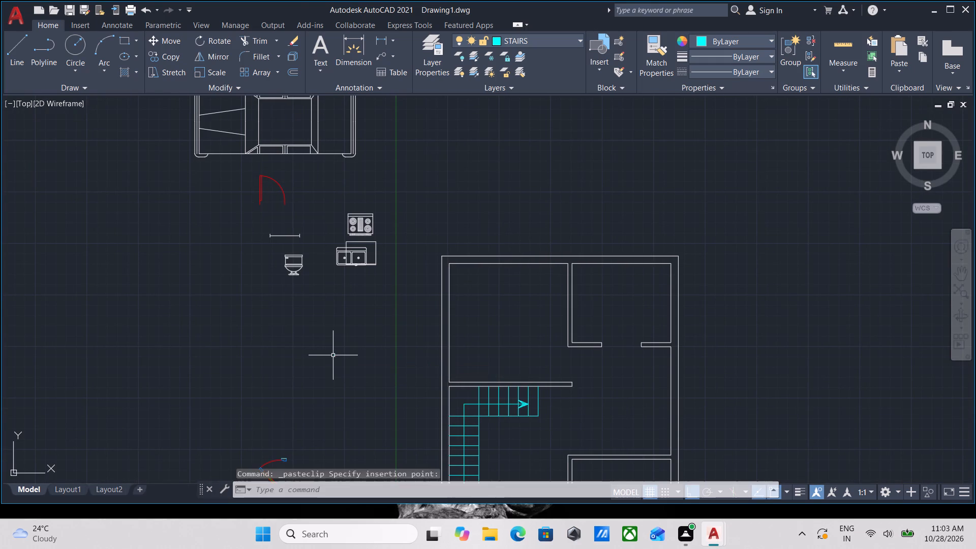
Scale the pasted sliding block from its upper-left corner by reference, using its full top edge as reference and 4' as new length.
scroll(315, 369, "up", 3)
scroll(364, 329, "up", 2)
middle_click_drag(364, 328, 369, 417)
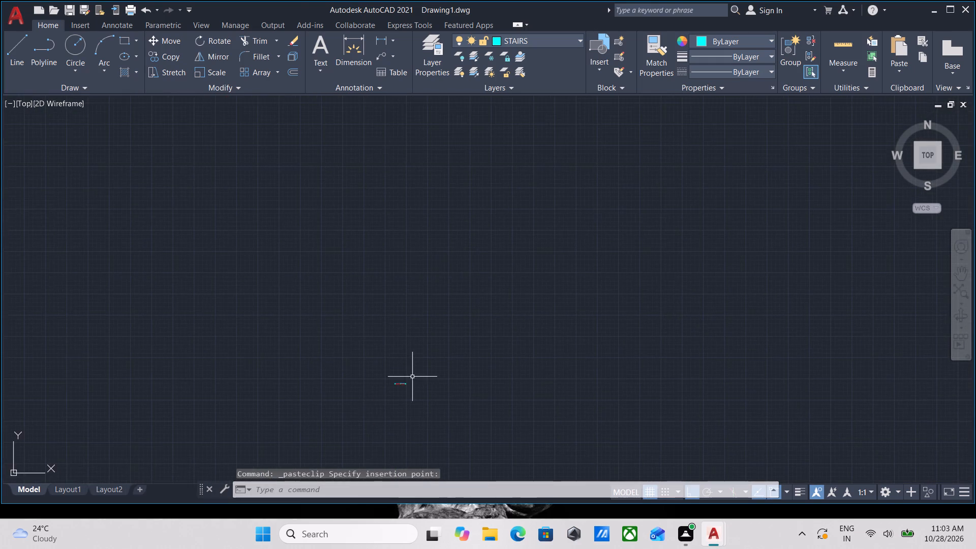
scroll(412, 375, "up", 2)
scroll(364, 407, "up", 4)
middle_click_drag(396, 383, 370, 425)
left_click(437, 434)
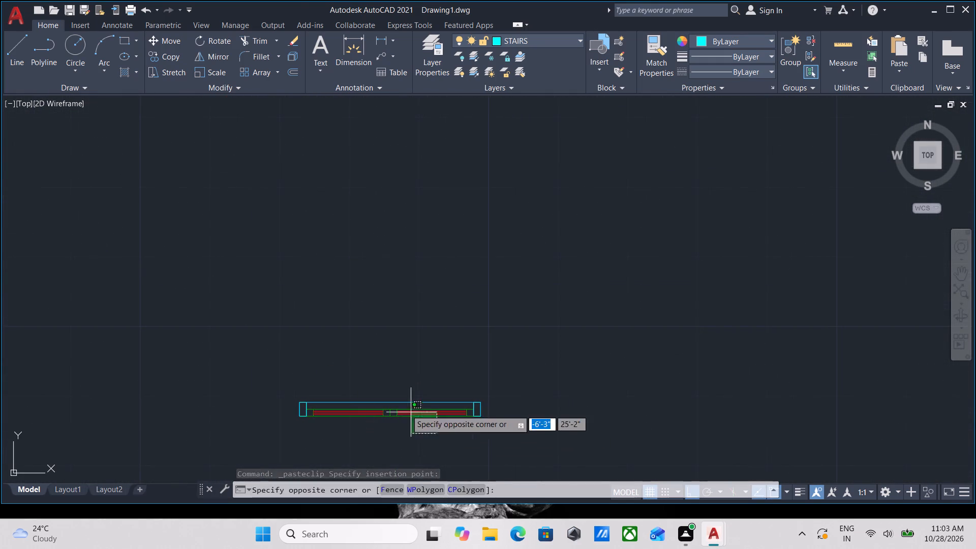
left_click(378, 391)
type("SCAL")
key("e")
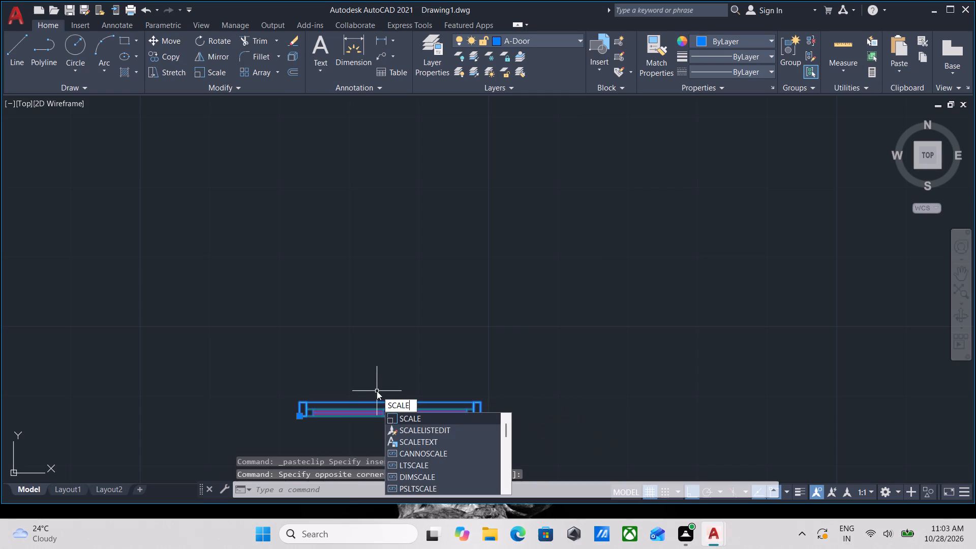
key("Return")
scroll(301, 419, "up", 4)
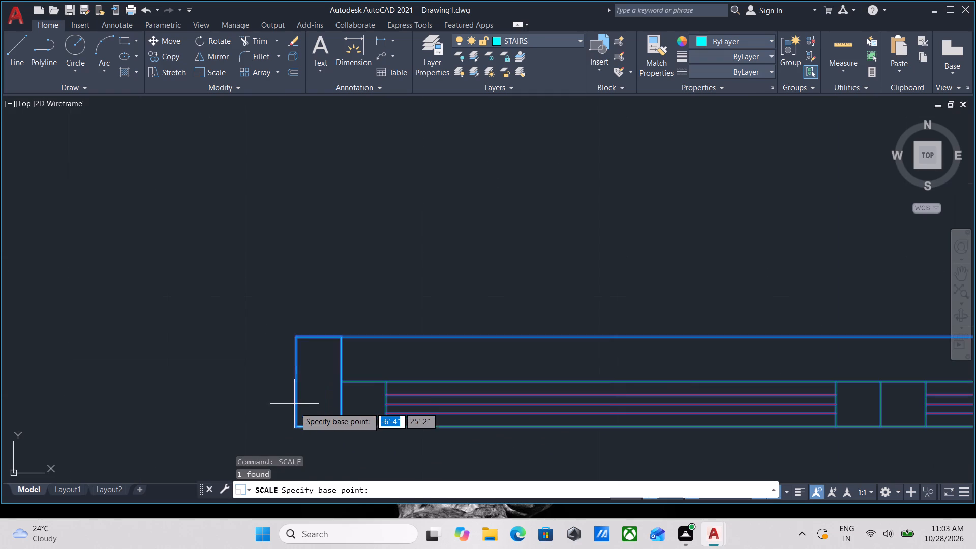
left_click(296, 339)
middle_click_drag(567, 332, 425, 359)
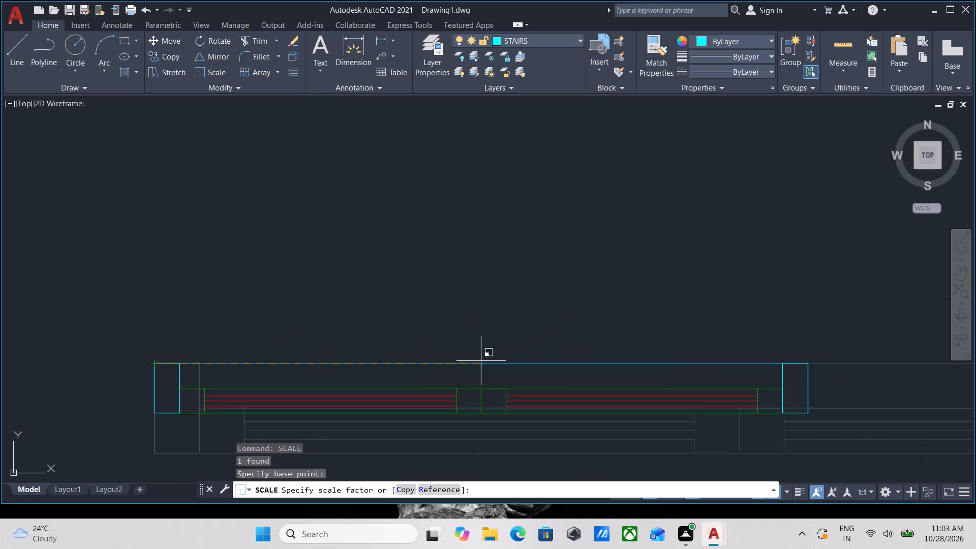
key("r")
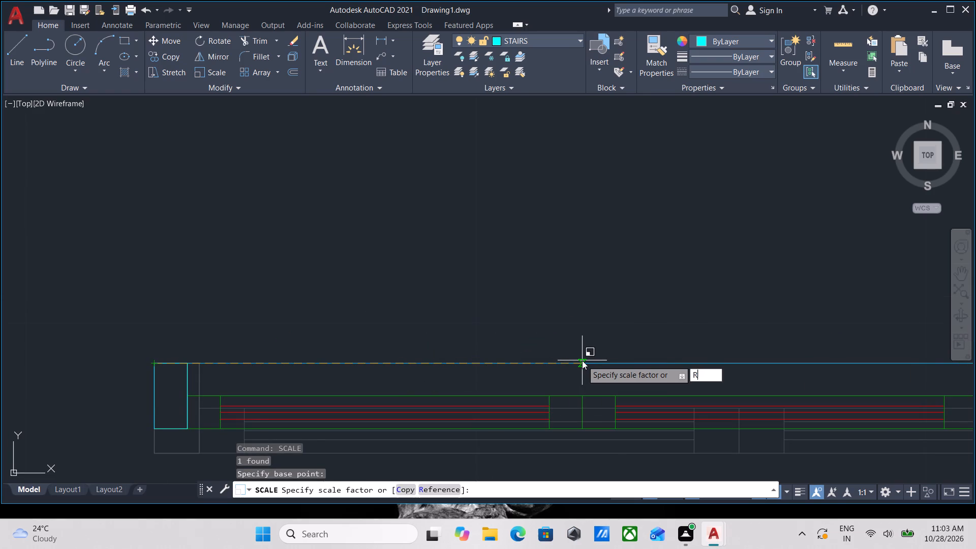
key("Return")
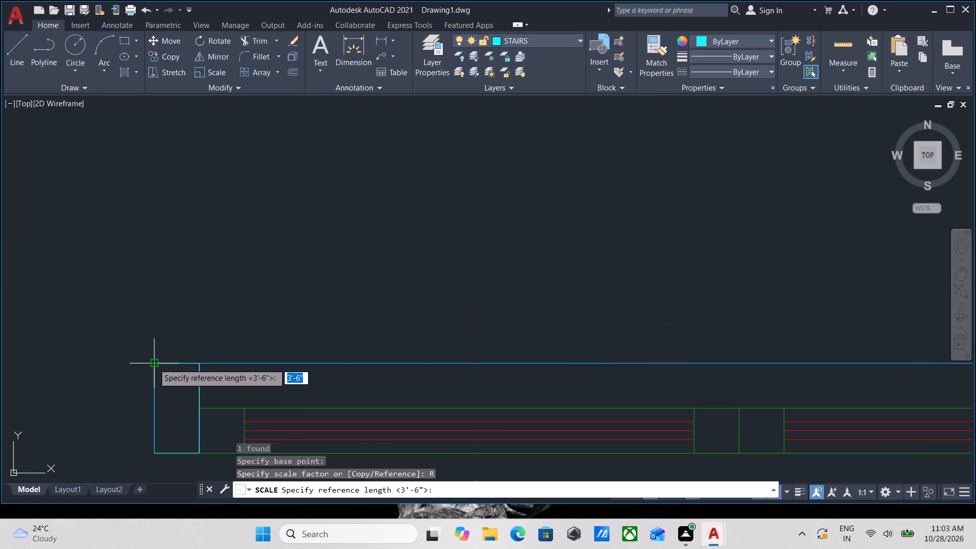
left_click(154, 363)
middle_click_drag(532, 350, 0, 359)
scroll(593, 397, "down", 2)
middle_click_drag(593, 397, 557, 398)
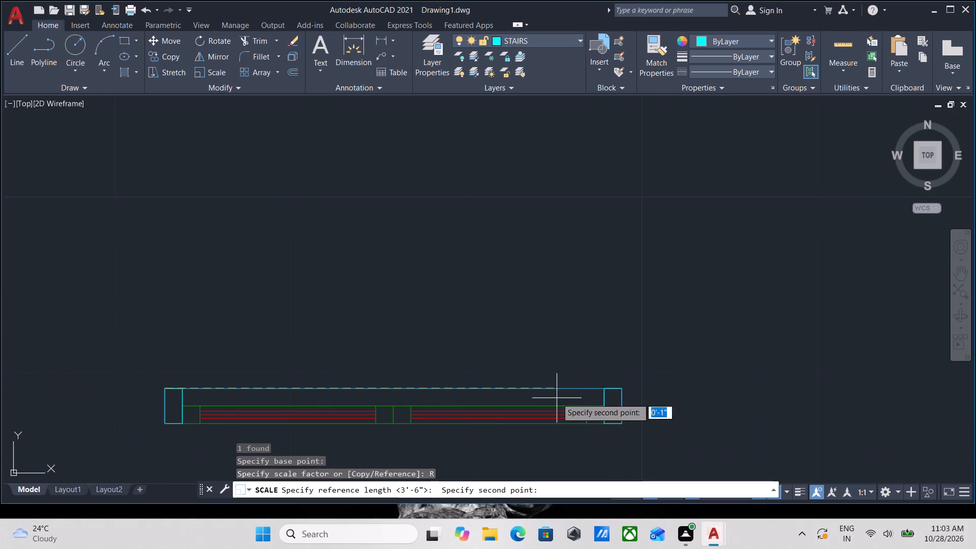
left_click(619, 389)
middle_click_drag(760, 372, 617, 386)
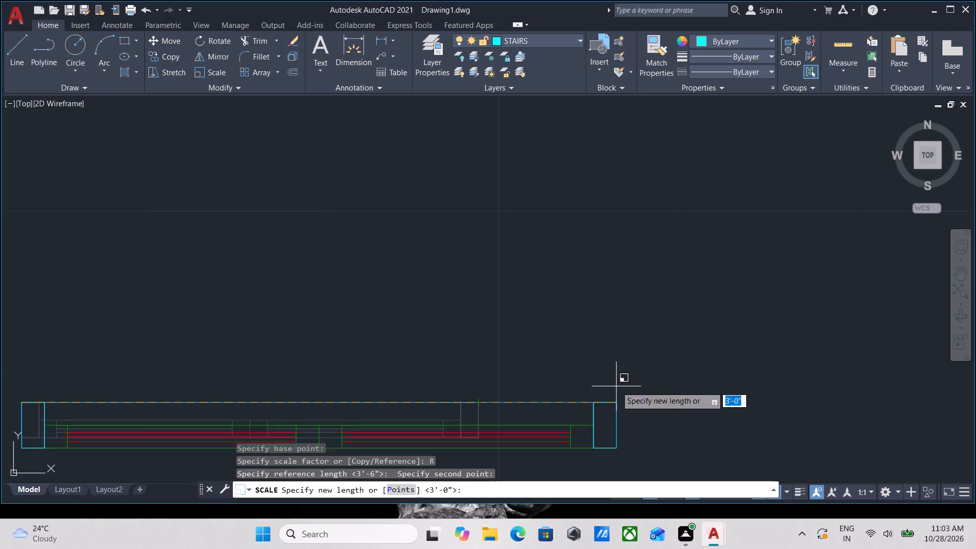
type("4'")
key("Return")
scroll(722, 381, "down", 3)
scroll(781, 383, "down", 2)
middle_click_drag(781, 383, 350, 385)
scroll(509, 355, "down", 2)
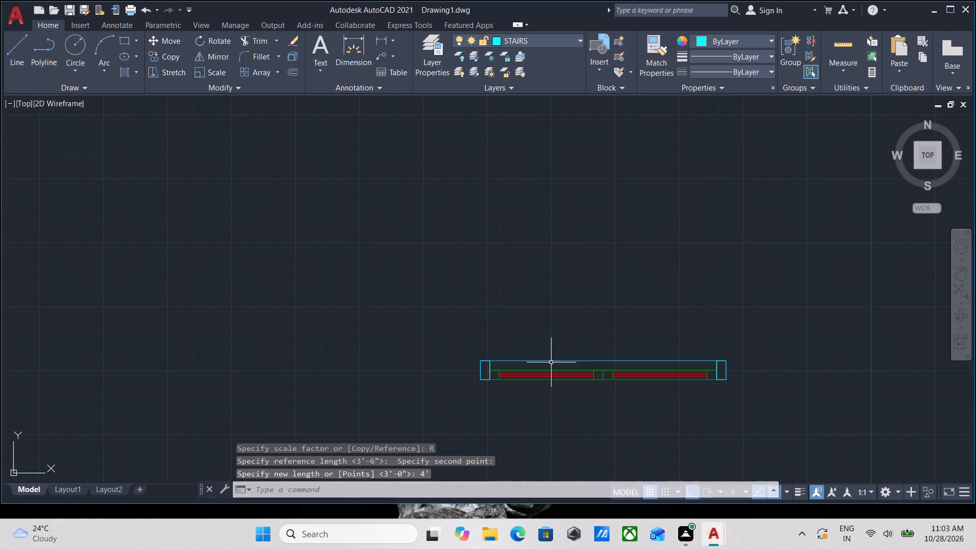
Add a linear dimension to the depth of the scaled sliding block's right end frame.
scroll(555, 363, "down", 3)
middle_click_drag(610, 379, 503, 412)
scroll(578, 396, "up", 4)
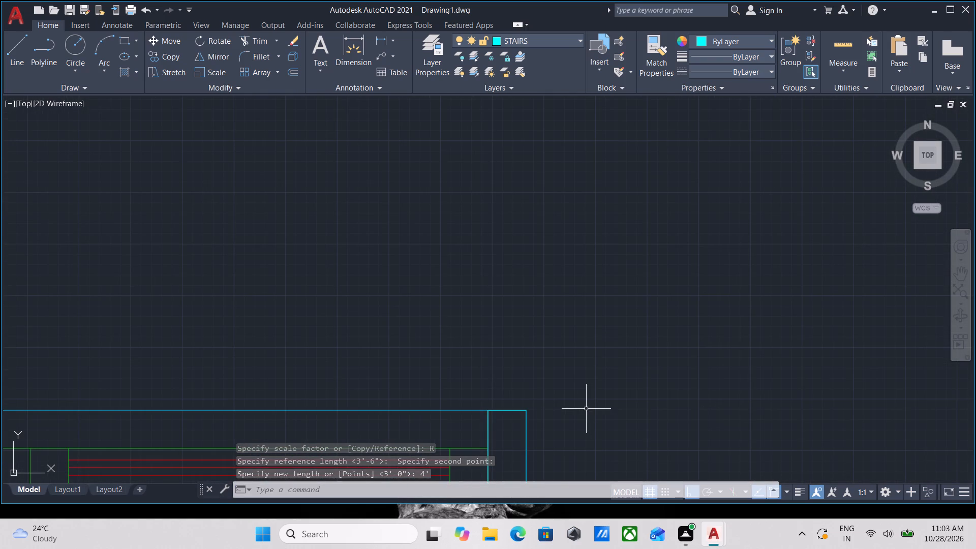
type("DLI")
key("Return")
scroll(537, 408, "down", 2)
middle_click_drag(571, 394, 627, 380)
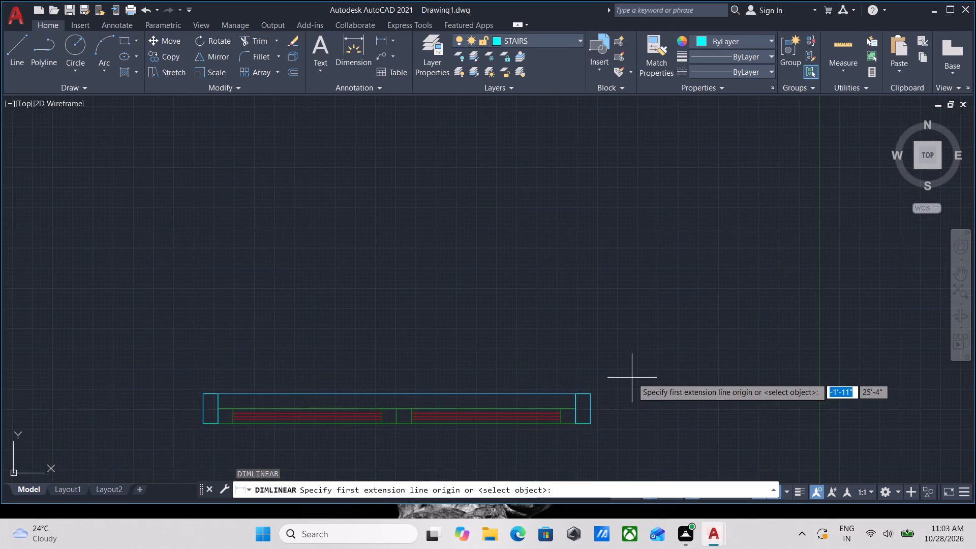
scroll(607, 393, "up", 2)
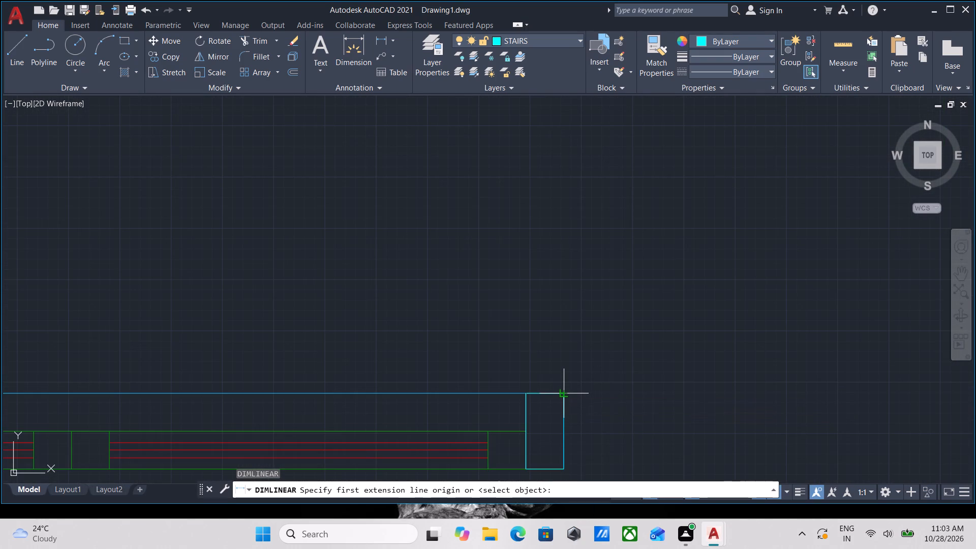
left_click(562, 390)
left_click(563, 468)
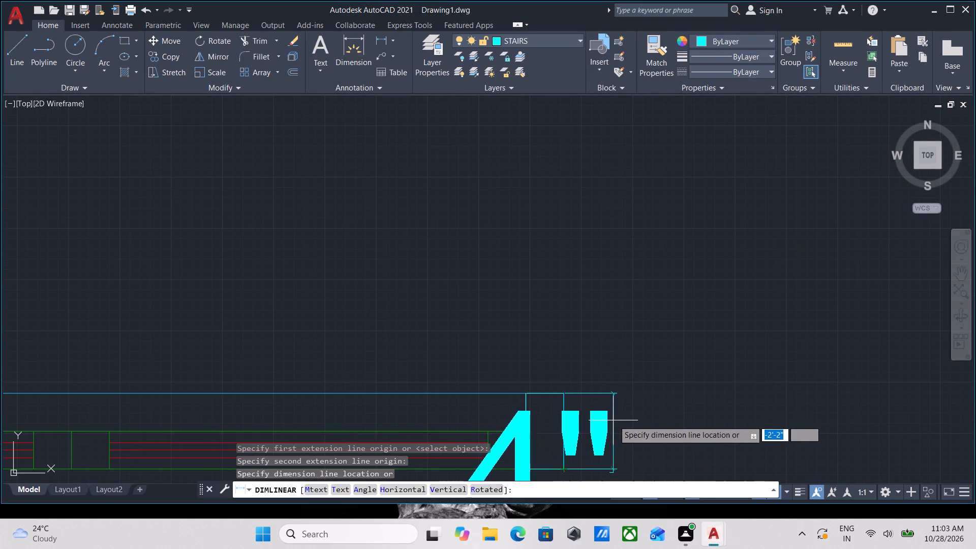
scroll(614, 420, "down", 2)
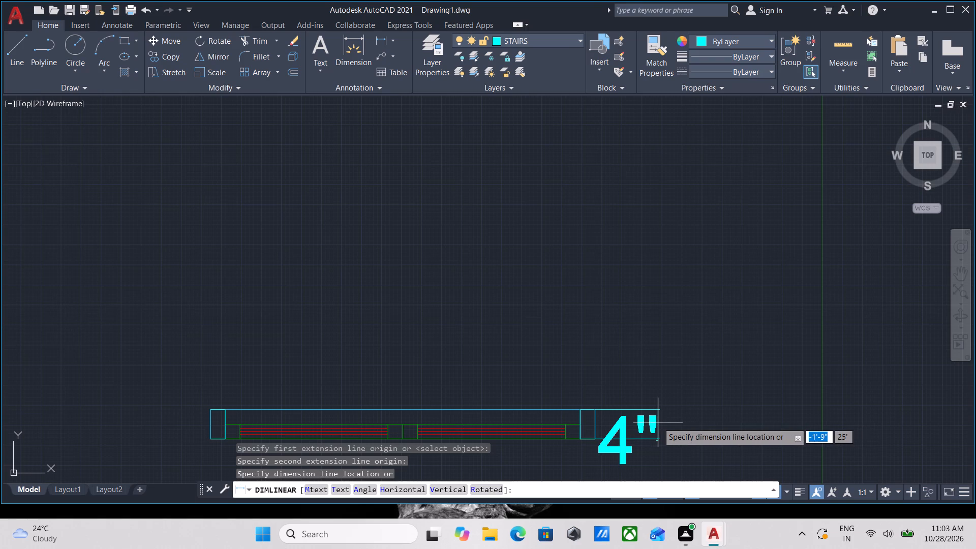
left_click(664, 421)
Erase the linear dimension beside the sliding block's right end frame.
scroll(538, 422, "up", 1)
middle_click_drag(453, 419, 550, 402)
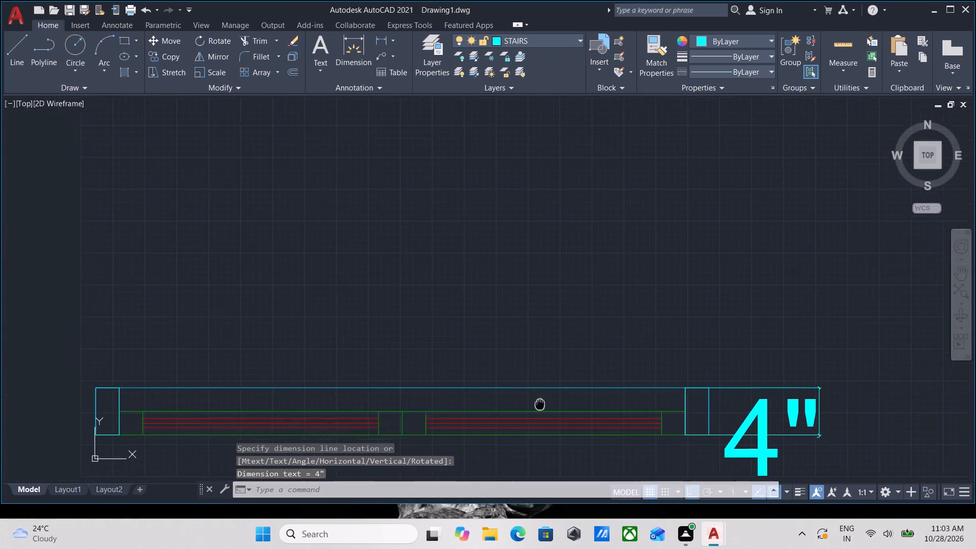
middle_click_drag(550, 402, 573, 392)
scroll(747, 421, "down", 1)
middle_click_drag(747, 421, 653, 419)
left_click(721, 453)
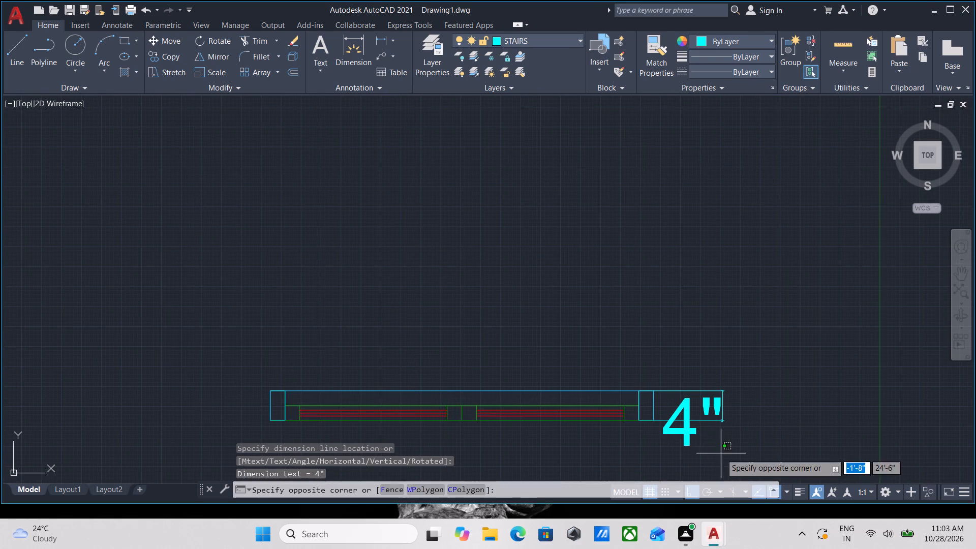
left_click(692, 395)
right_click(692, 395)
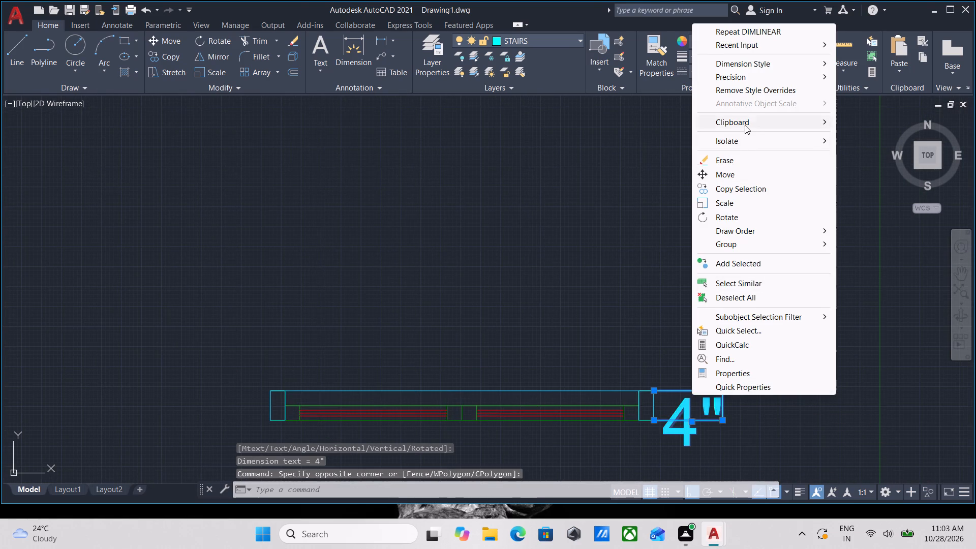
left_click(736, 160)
Explode the scaled two-panel sliding block into separate lines.
scroll(642, 400, "up", 1)
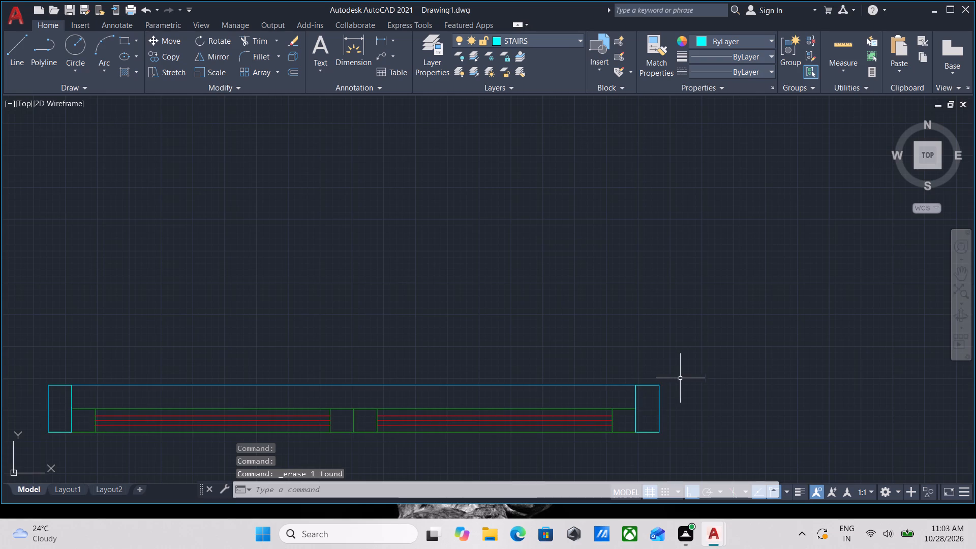
left_click(683, 378)
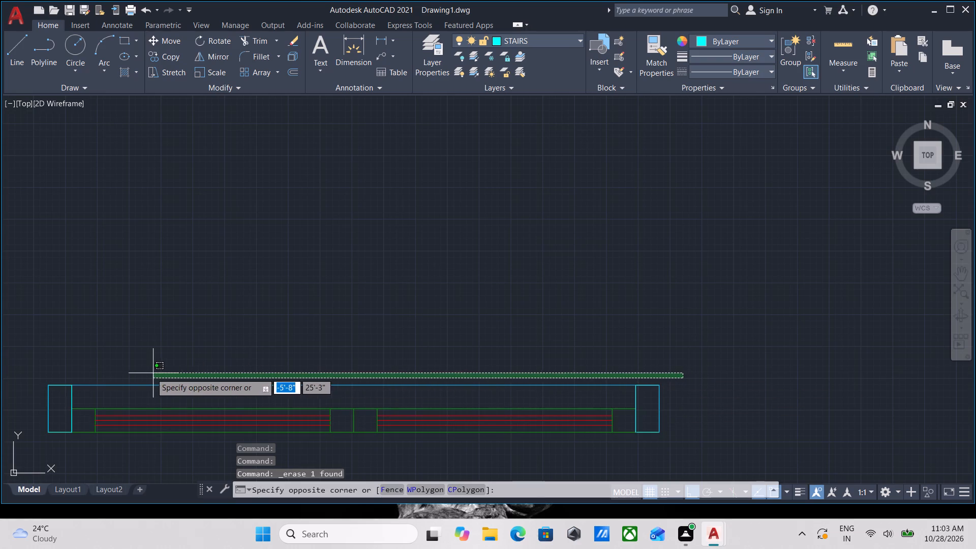
left_click(21, 388)
middle_click_drag(245, 351, 446, 341)
scroll(480, 319, "down", 1)
middle_click_drag(480, 319, 437, 320)
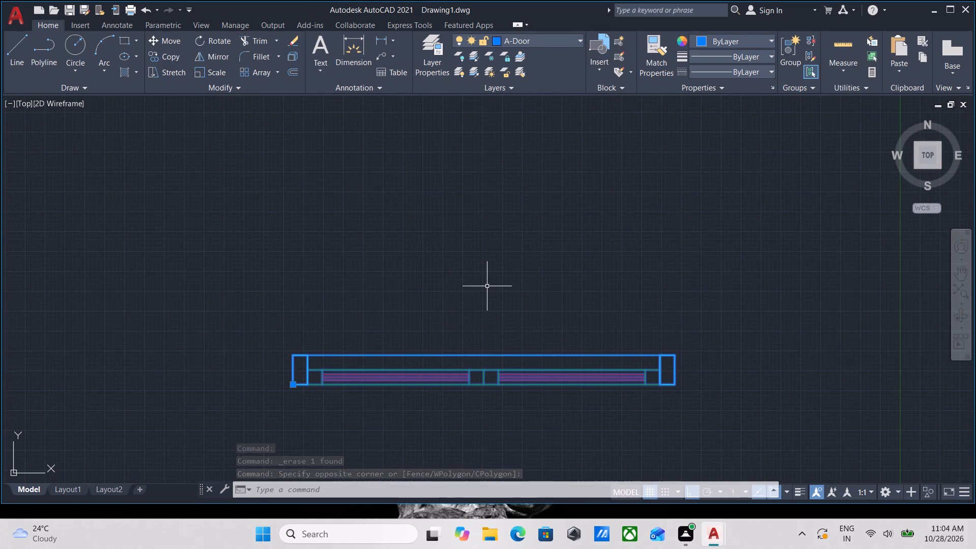
key("x")
key("Return")
Stretch the long top edge and the upper ends of both cyan end frames 4" upward.
scroll(677, 384, "up", 1)
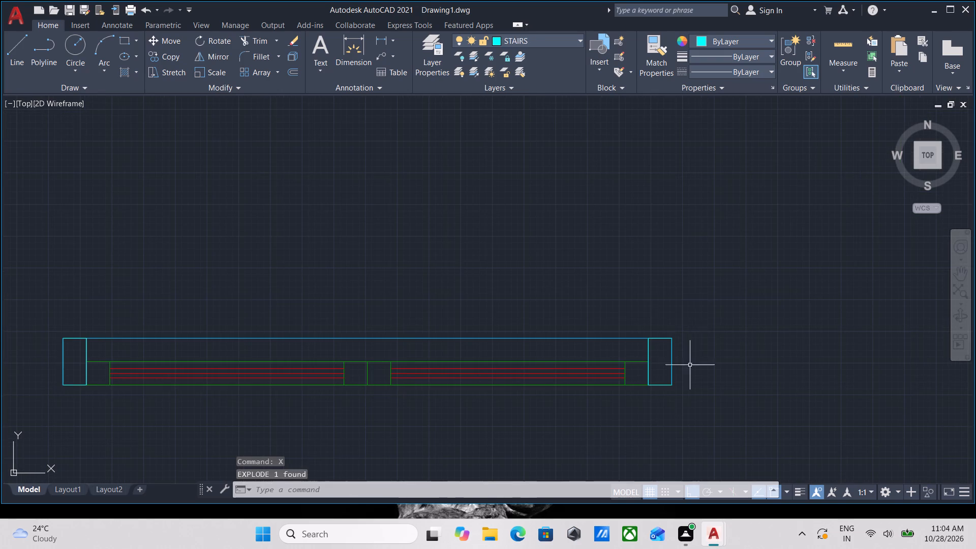
left_click(700, 326)
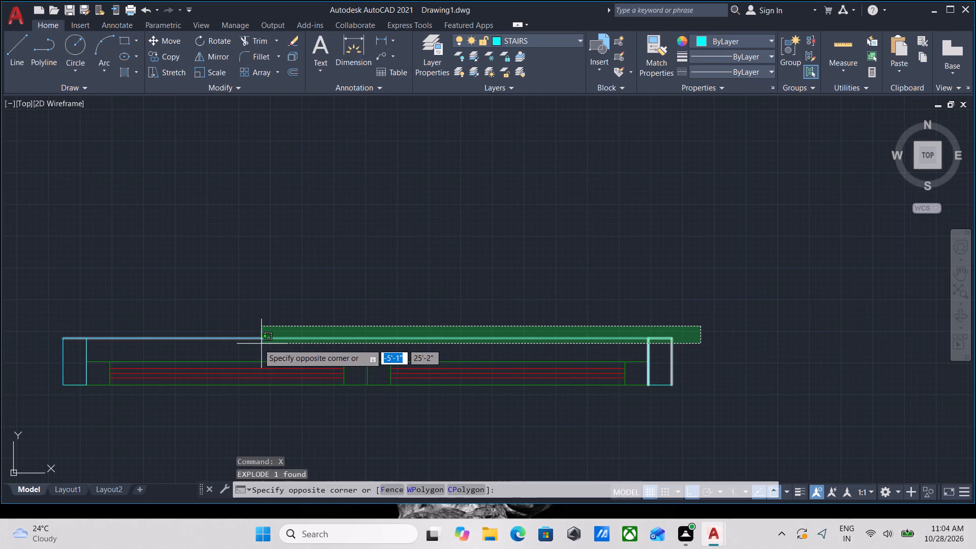
middle_click_drag(254, 344, 679, 342)
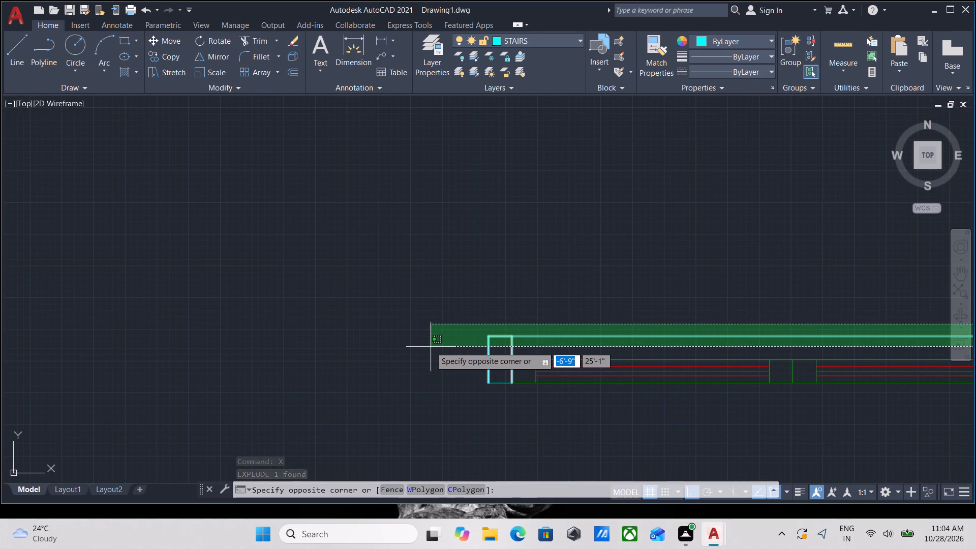
left_click(431, 347)
middle_click_drag(582, 274, 419, 283)
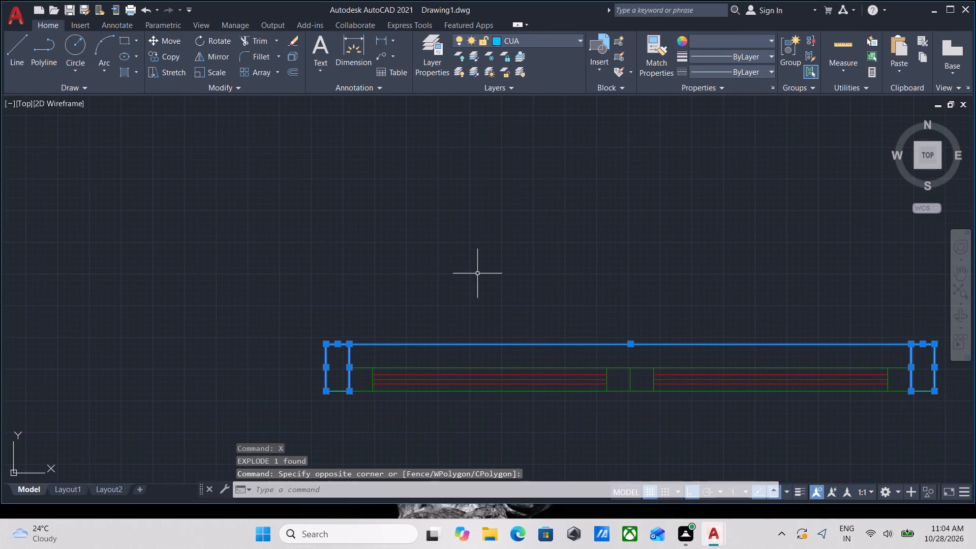
scroll(477, 273, "down", 1)
middle_click_drag(477, 273, 352, 311)
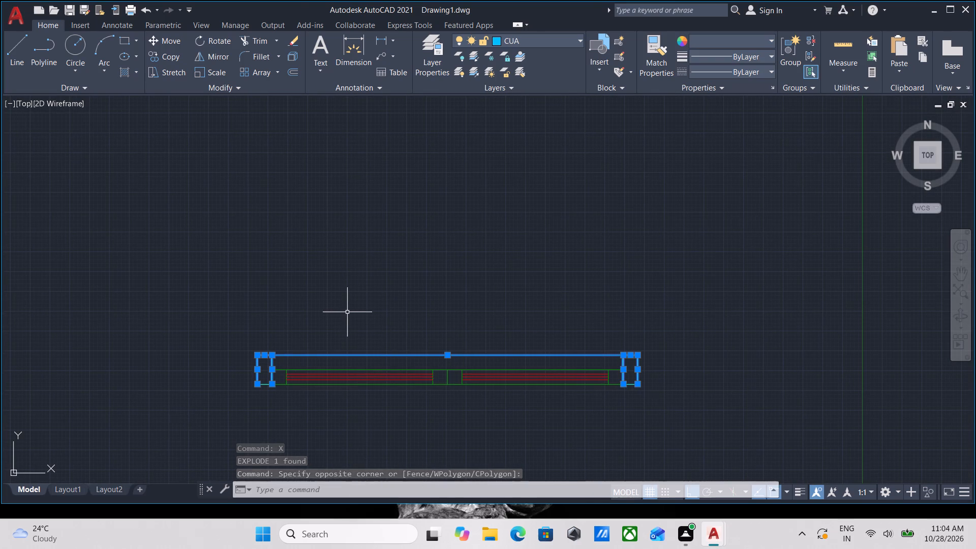
type("STRE")
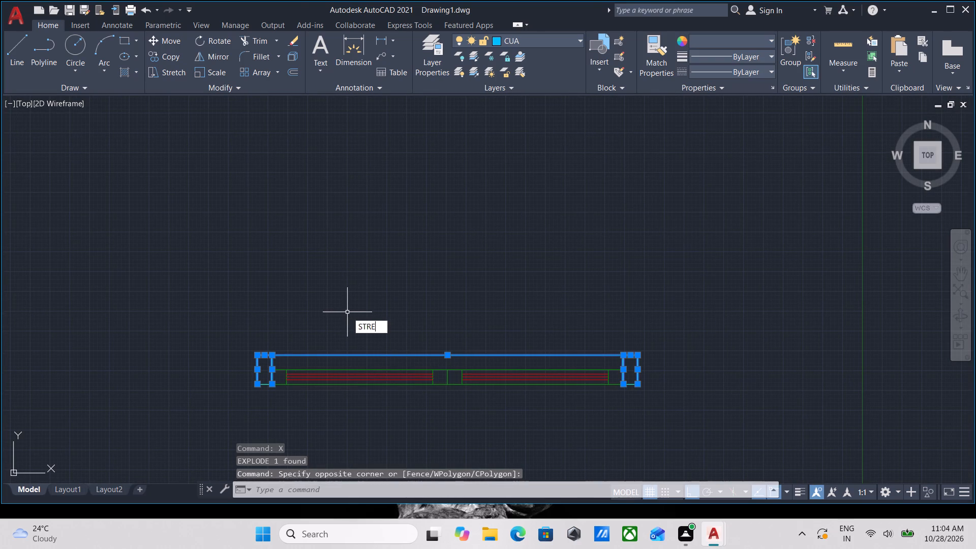
key("Return")
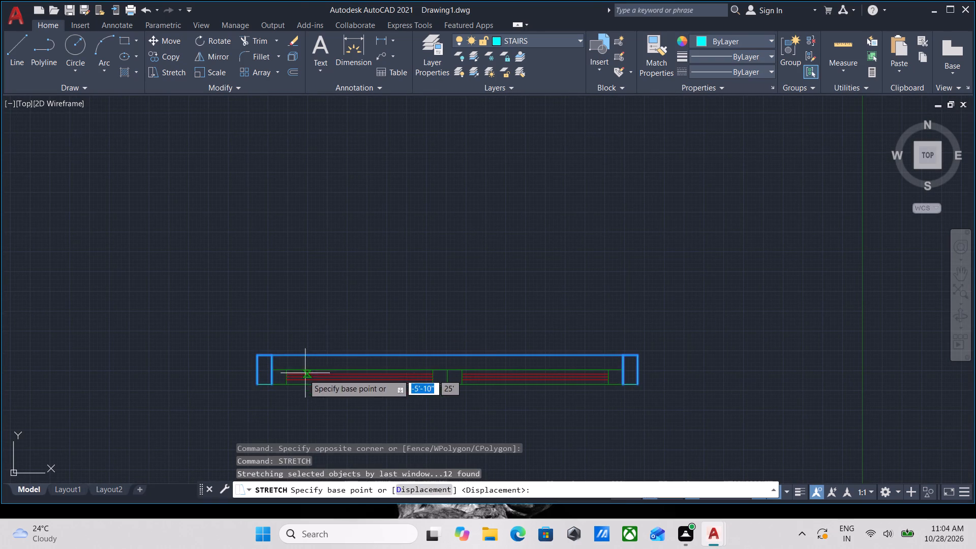
scroll(253, 338, "up", 2)
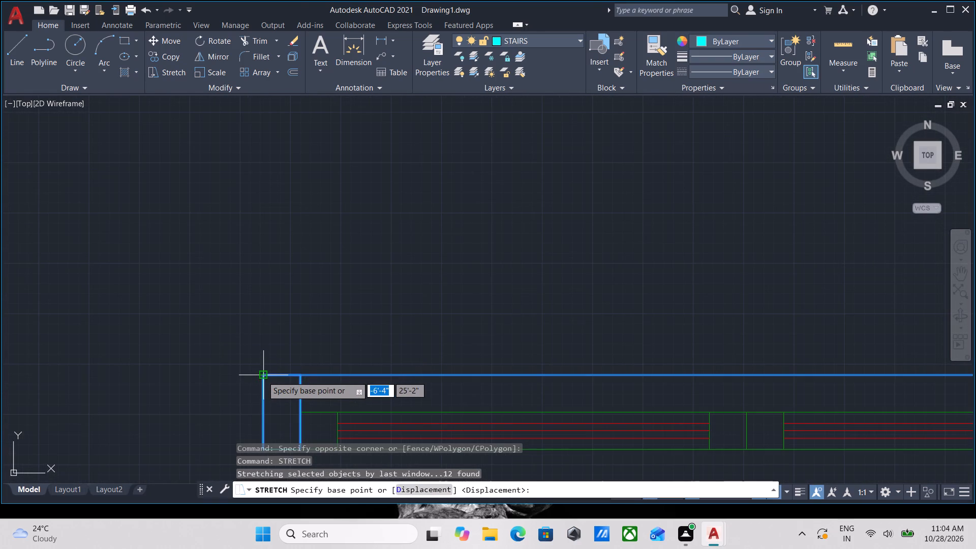
left_click(262, 376)
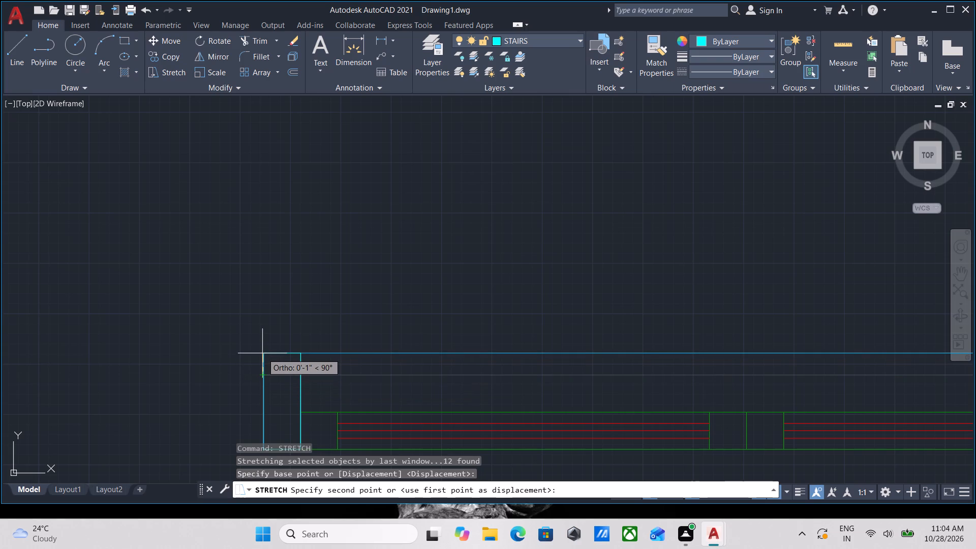
scroll(262, 353, "down", 2)
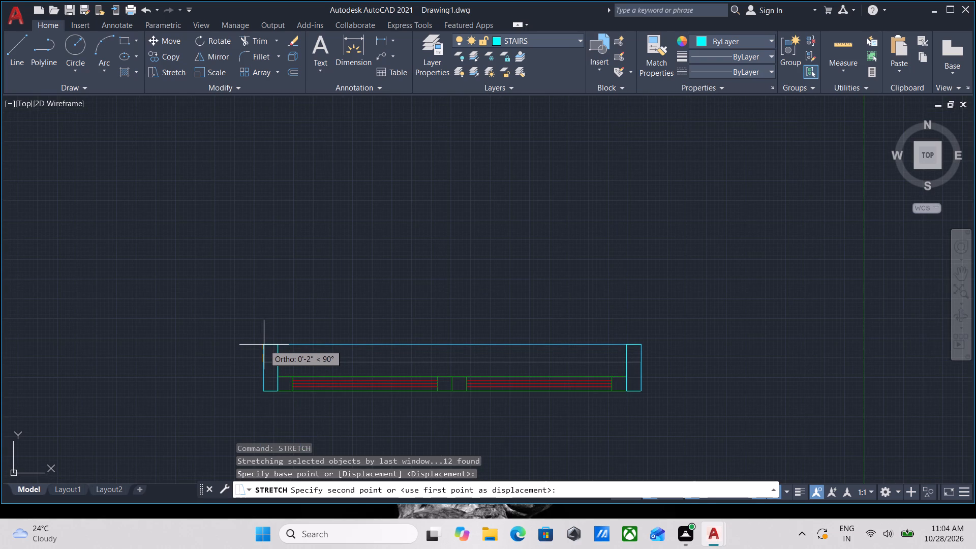
key("4")
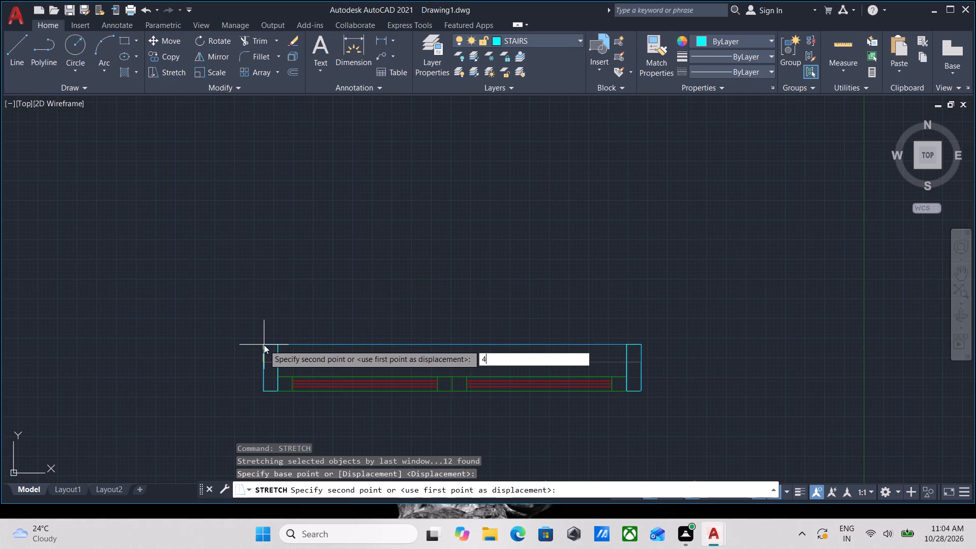
key("shift+quotedbl")
key("Return")
key("Escape")
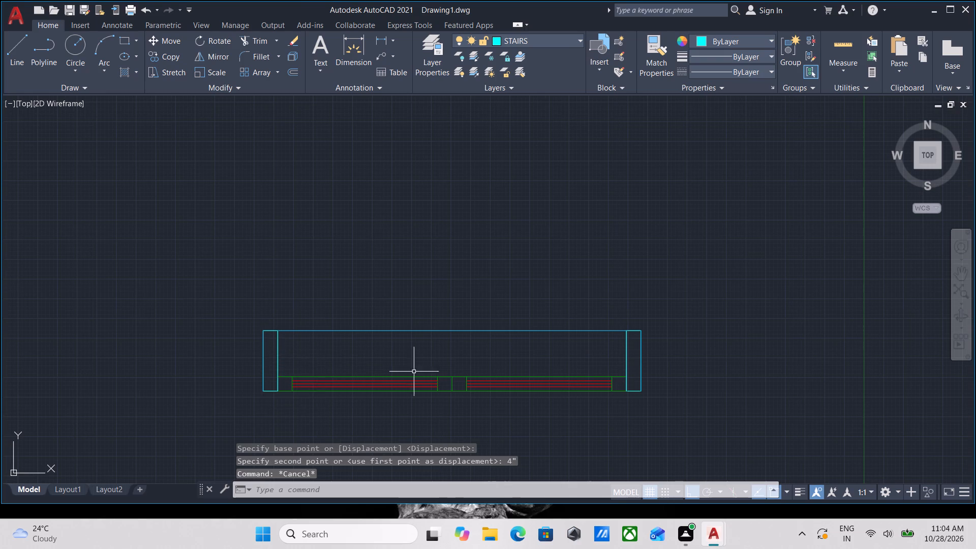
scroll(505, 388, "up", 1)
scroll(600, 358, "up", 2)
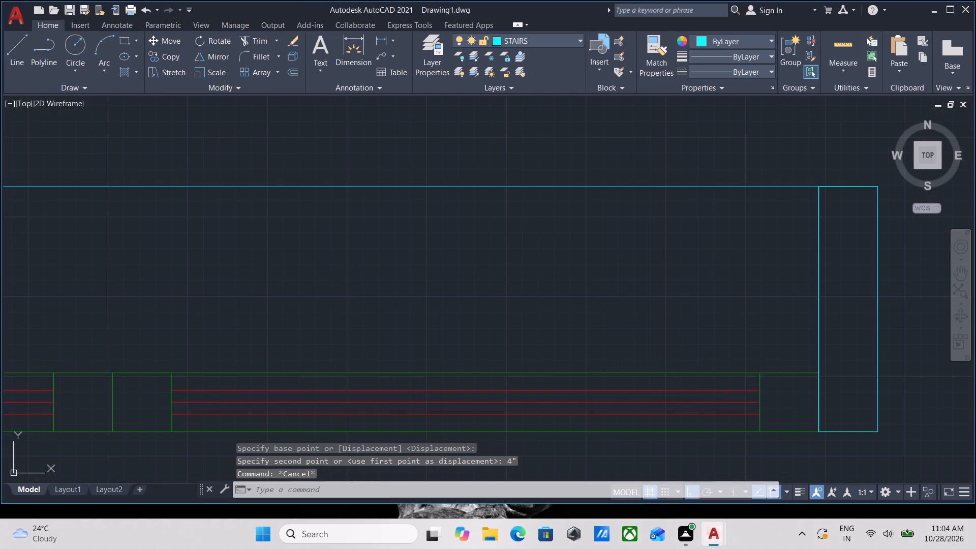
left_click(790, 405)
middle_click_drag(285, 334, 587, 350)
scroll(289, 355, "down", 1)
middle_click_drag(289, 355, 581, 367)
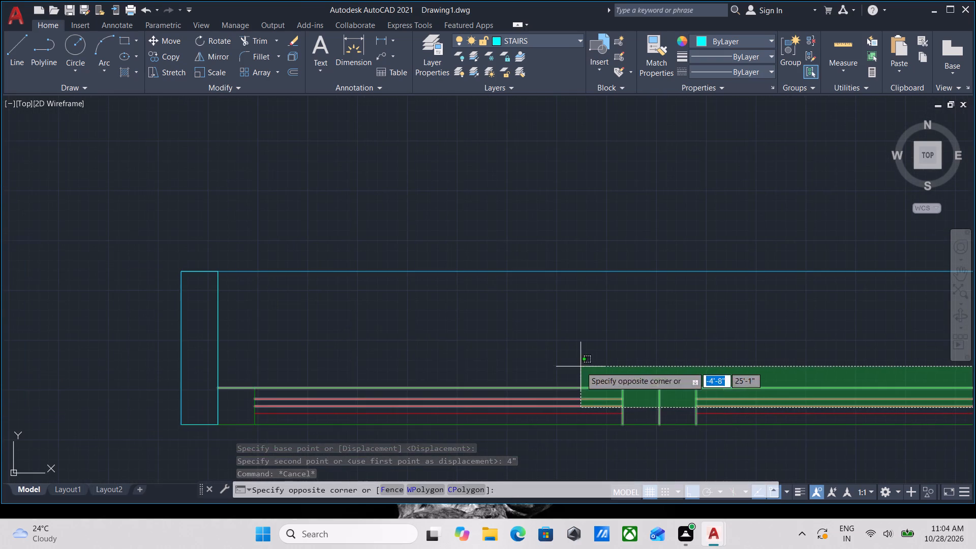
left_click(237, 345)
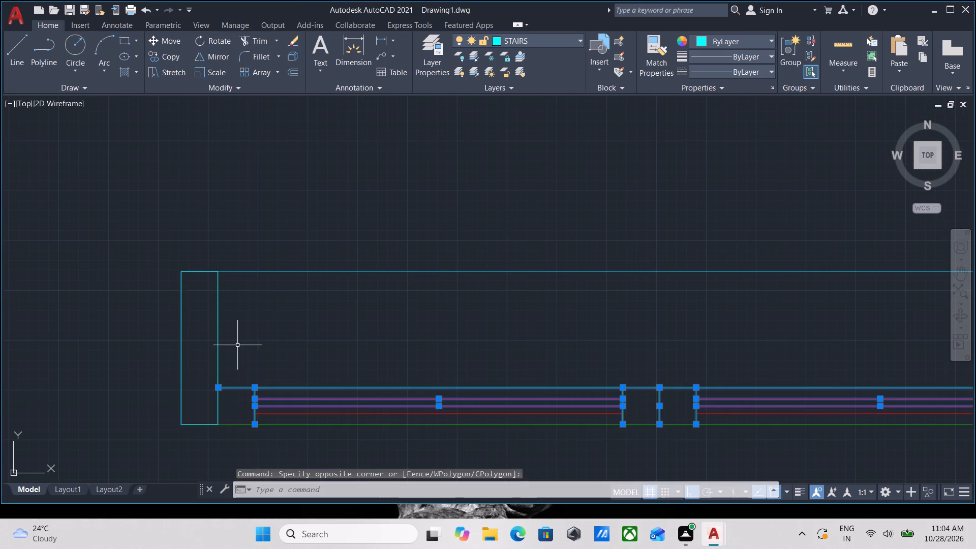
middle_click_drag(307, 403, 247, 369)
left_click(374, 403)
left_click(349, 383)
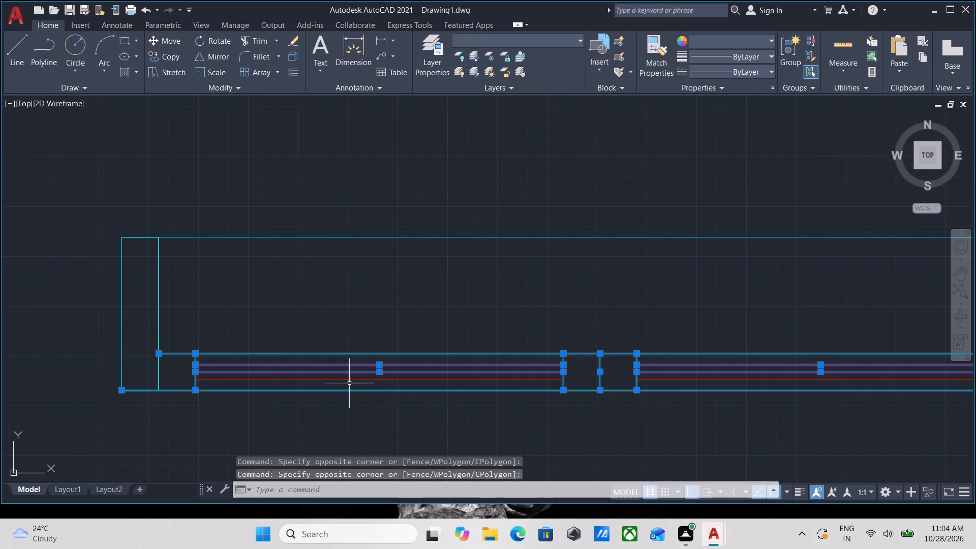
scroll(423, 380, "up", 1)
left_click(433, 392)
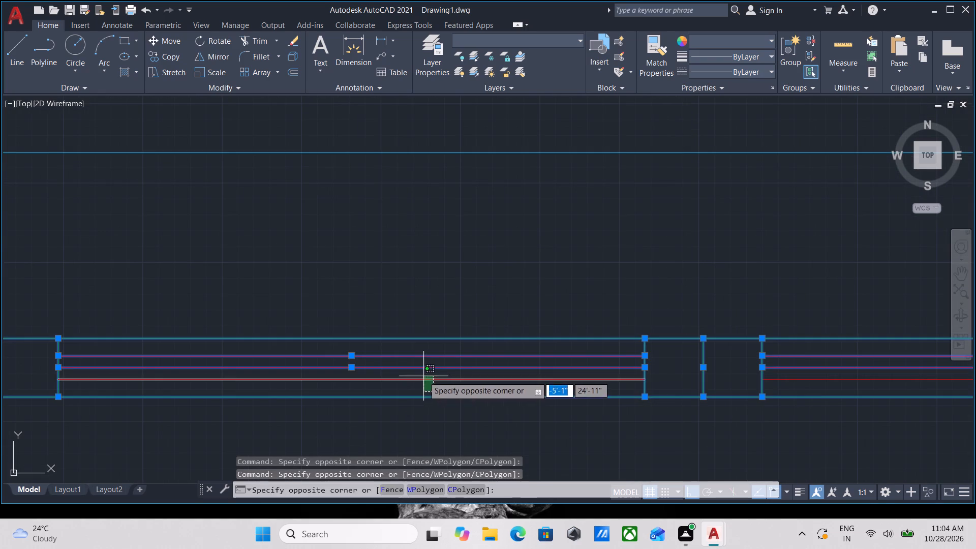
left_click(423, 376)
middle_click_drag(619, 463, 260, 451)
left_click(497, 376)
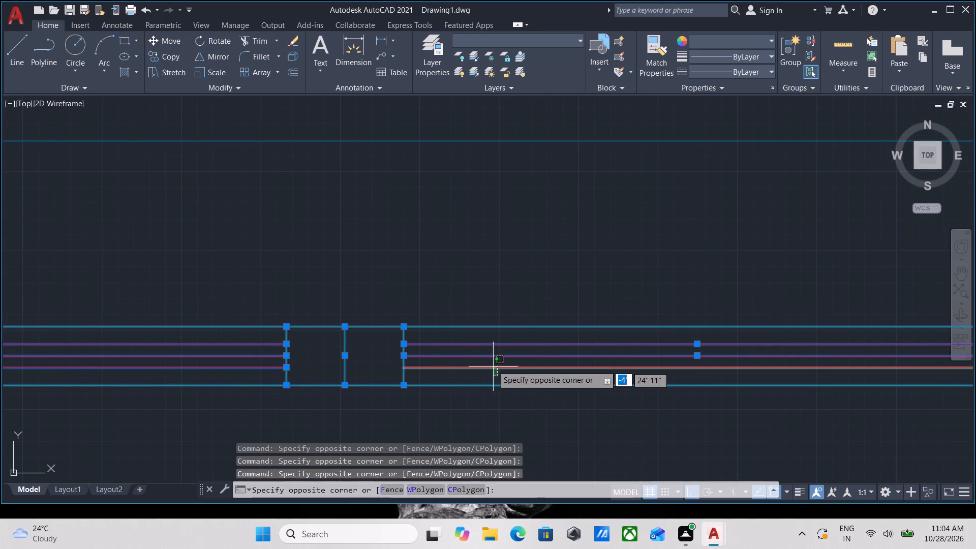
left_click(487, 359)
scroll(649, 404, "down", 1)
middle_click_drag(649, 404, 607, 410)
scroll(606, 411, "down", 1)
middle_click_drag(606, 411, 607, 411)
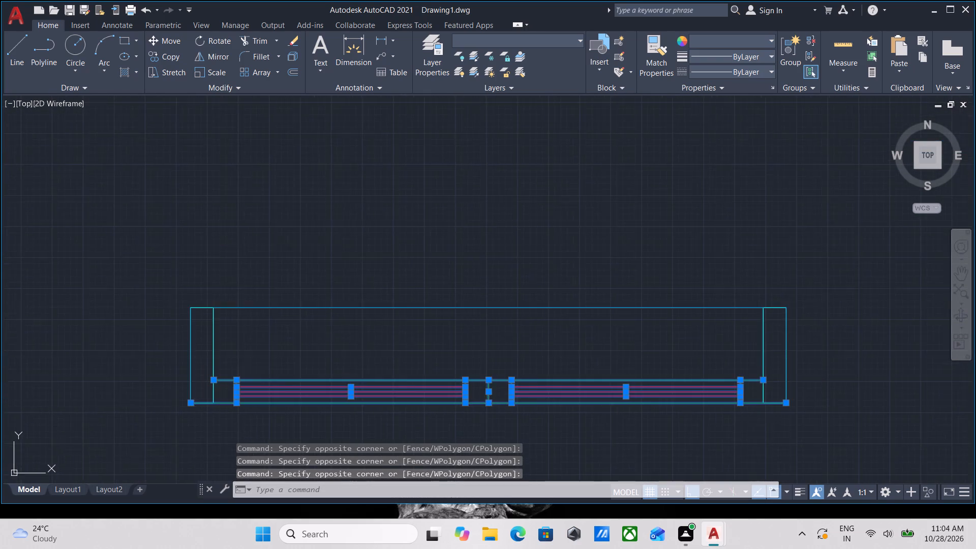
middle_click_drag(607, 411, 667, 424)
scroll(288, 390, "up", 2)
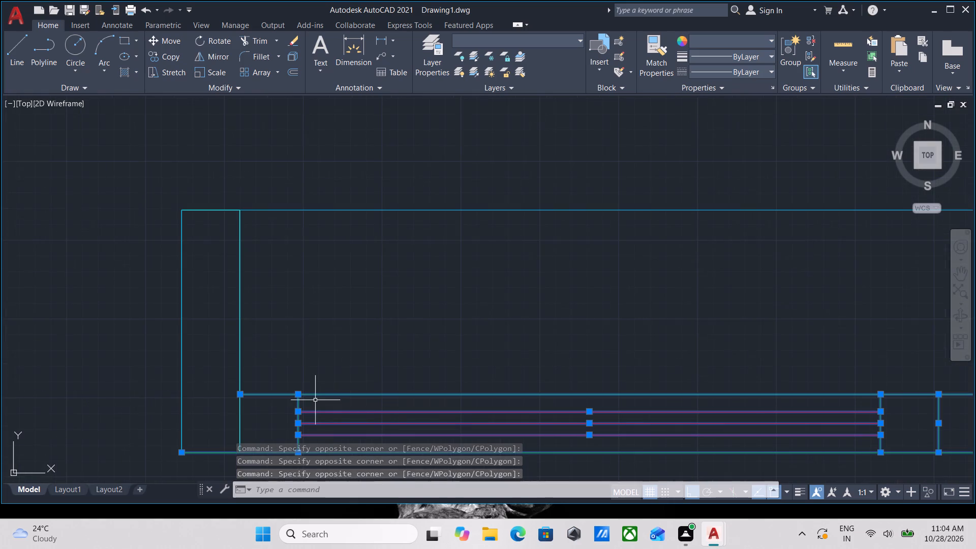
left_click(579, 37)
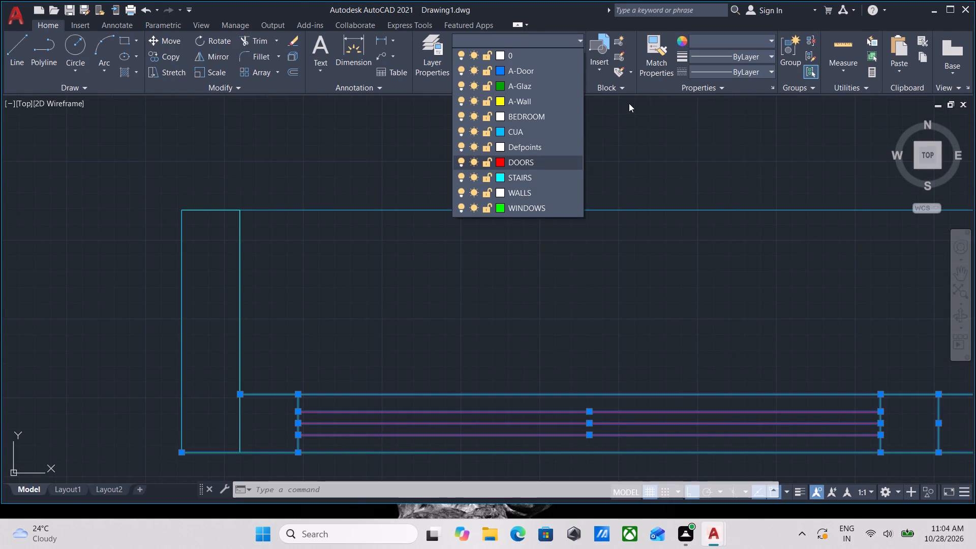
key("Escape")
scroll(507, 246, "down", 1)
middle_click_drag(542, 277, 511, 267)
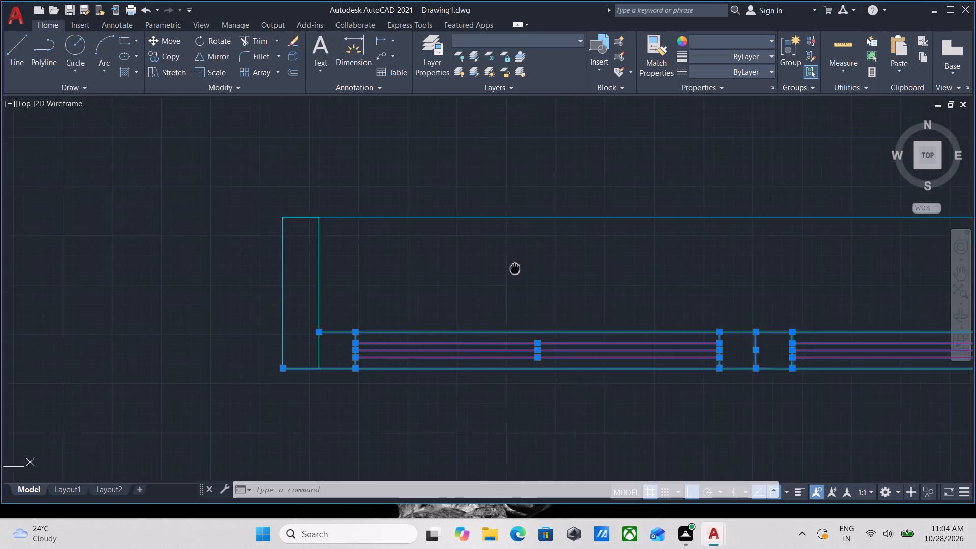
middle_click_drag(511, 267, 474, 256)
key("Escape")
Match the long top edge's properties onto the sliding block's long green frame lines and the red lines of both panels.
middle_click_drag(740, 254, 547, 247)
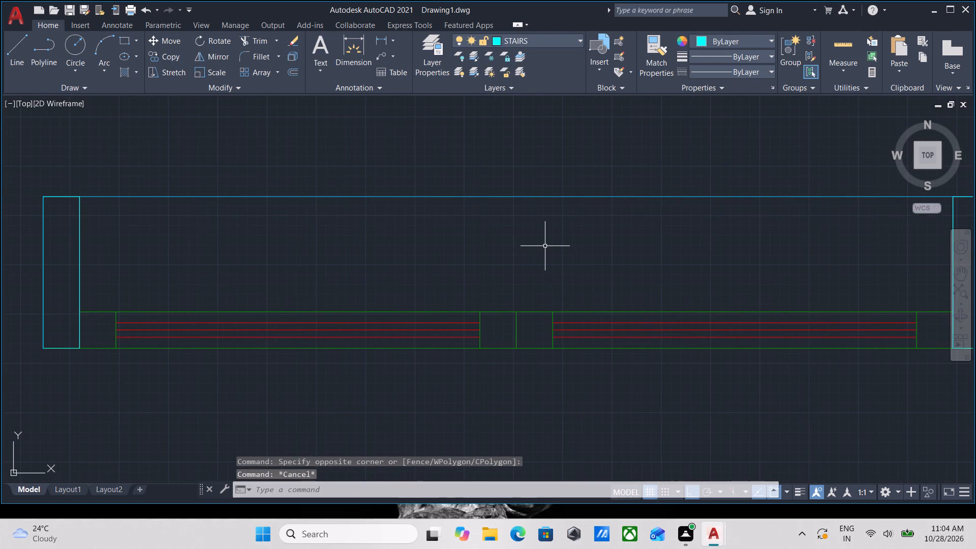
type("MA")
key("Return")
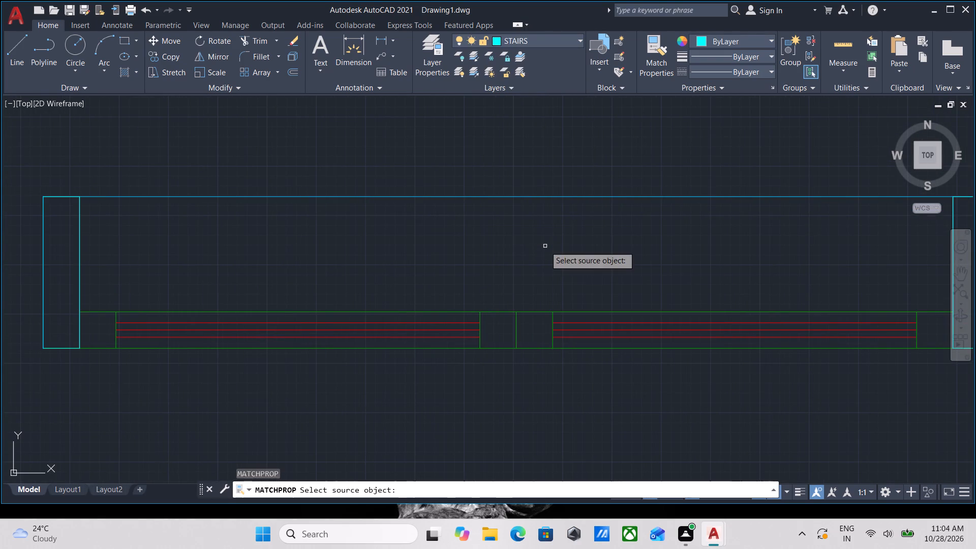
left_click(443, 197)
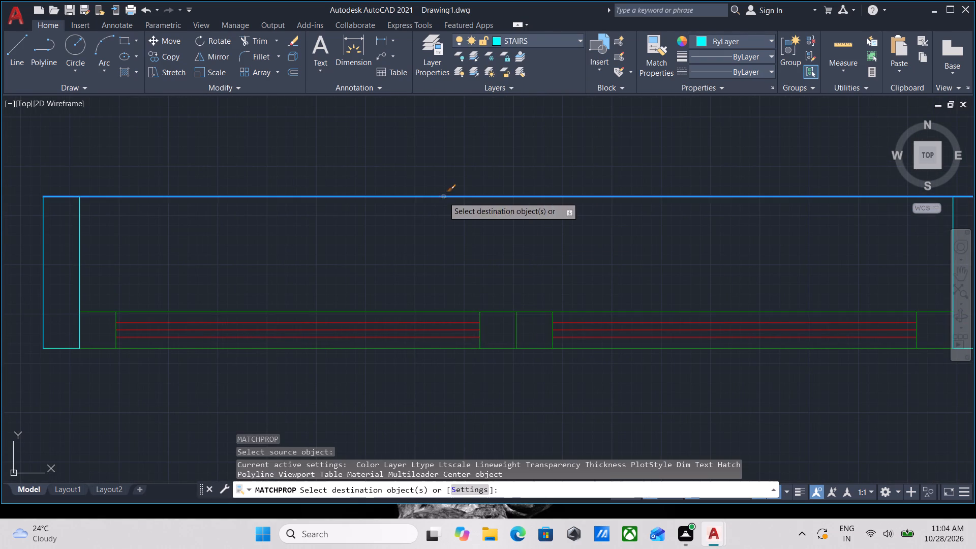
left_click(403, 310)
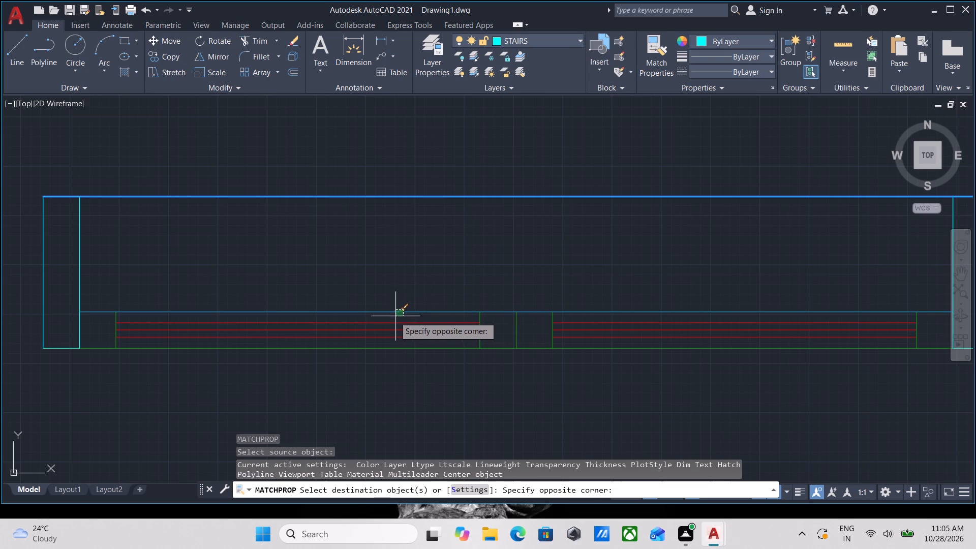
left_click(327, 357)
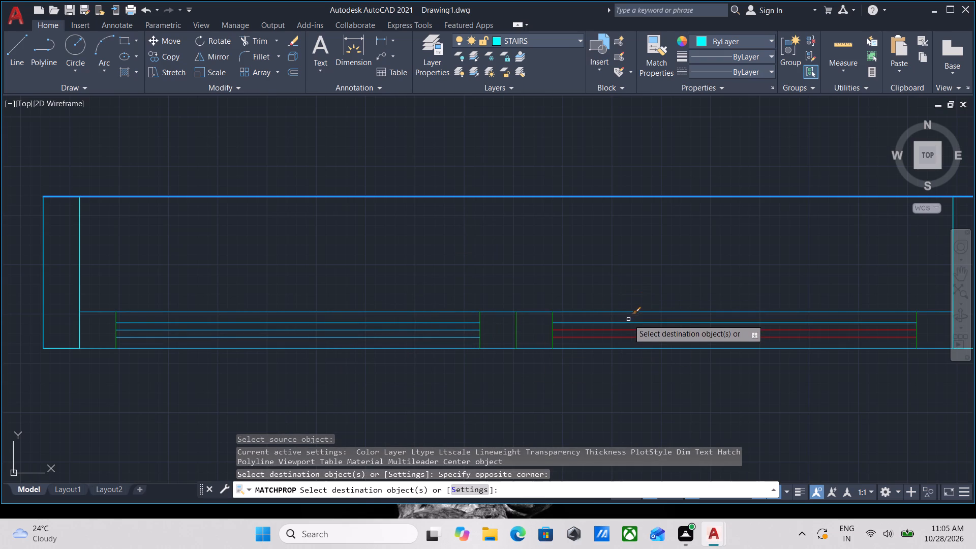
left_click(628, 317)
left_click(611, 343)
Match the same properties onto the three green middle dividers, the left panel's outer vertical line and the left end frame's inner edge.
middle_click_drag(705, 337, 674, 330)
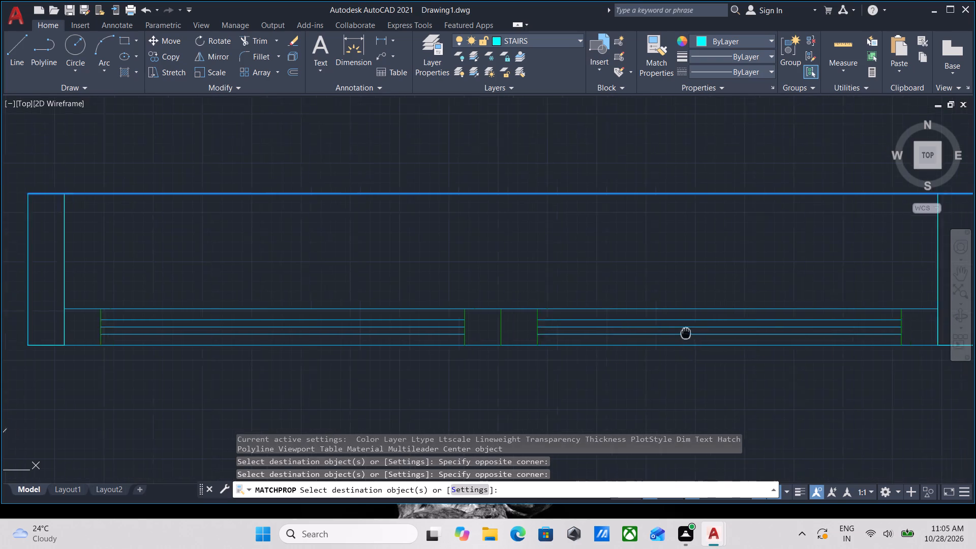
middle_click_drag(674, 330, 546, 311)
scroll(339, 279, "up", 2)
left_click(489, 307)
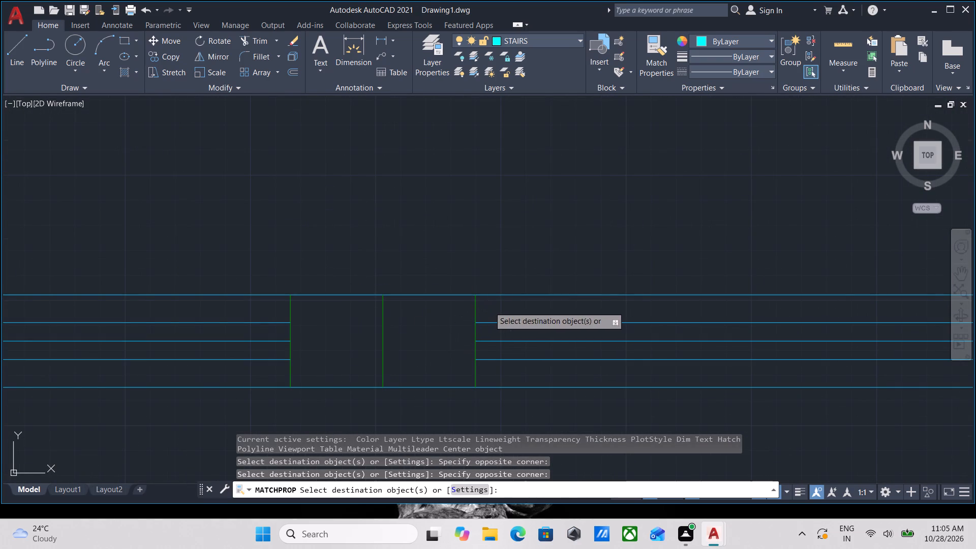
left_click(270, 301)
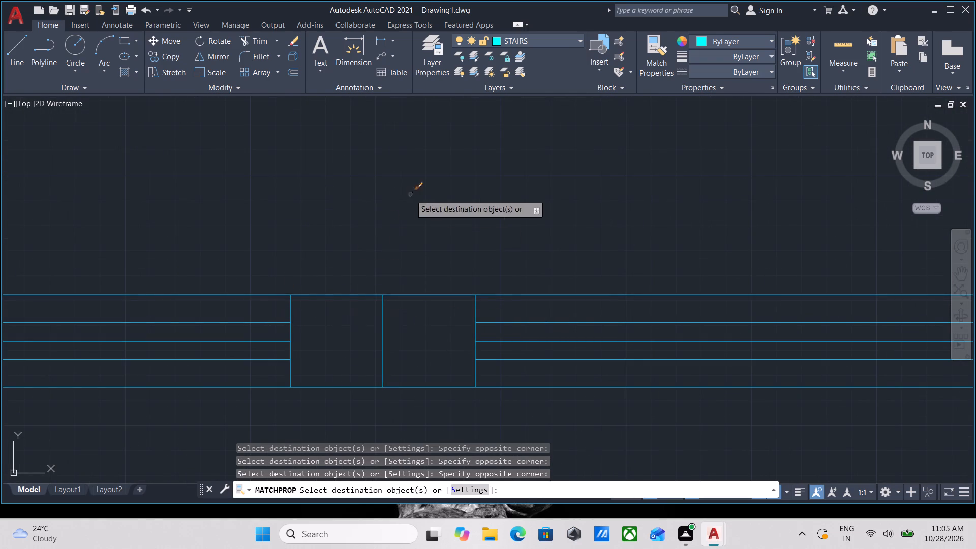
scroll(410, 195, "down", 2)
middle_click_drag(410, 195, 591, 209)
middle_click_drag(404, 210, 598, 233)
scroll(347, 273, "up", 3)
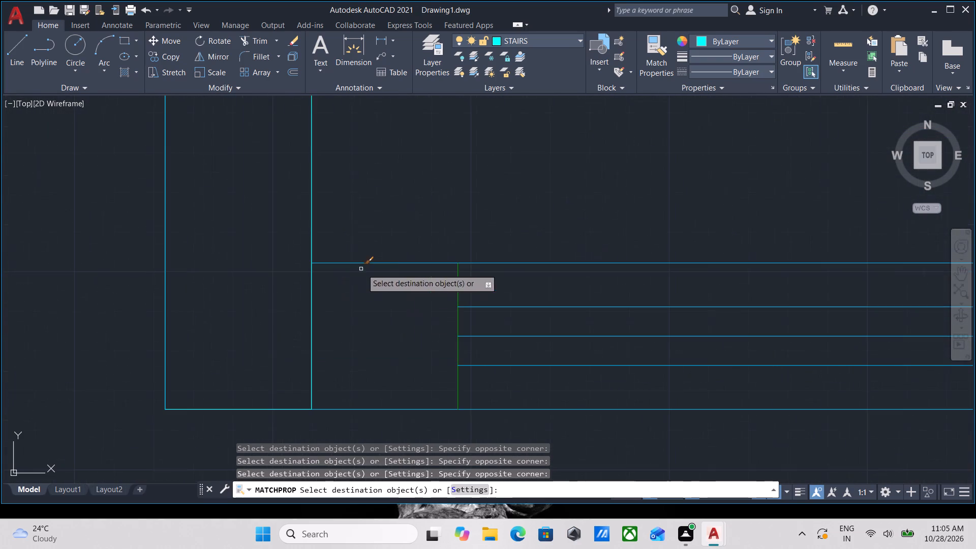
left_click(502, 278)
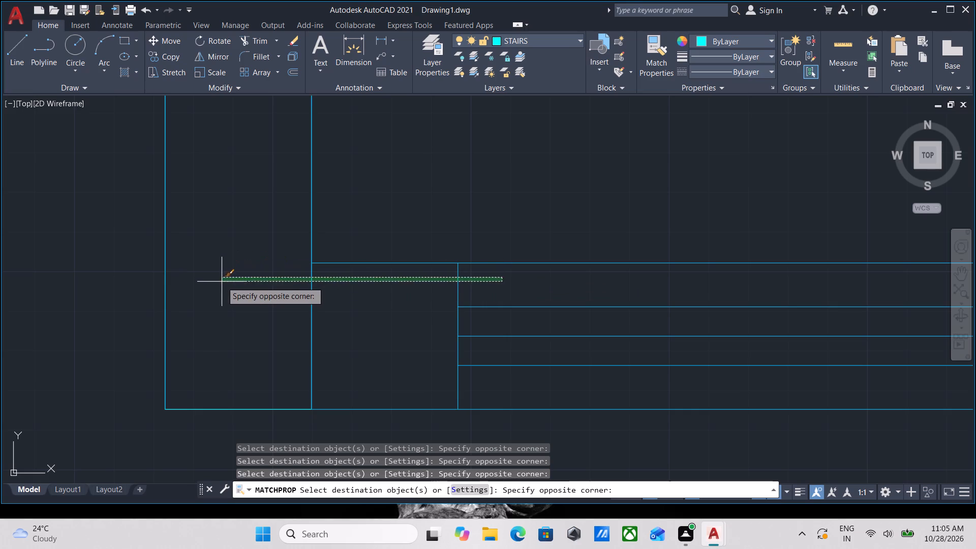
left_click(222, 282)
Match the same properties onto the right panel's outer vertical line and the lines of the right end frame.
scroll(595, 249, "down", 2)
middle_click_drag(618, 246, 291, 262)
scroll(292, 262, "down", 1)
middle_click_drag(653, 225, 307, 237)
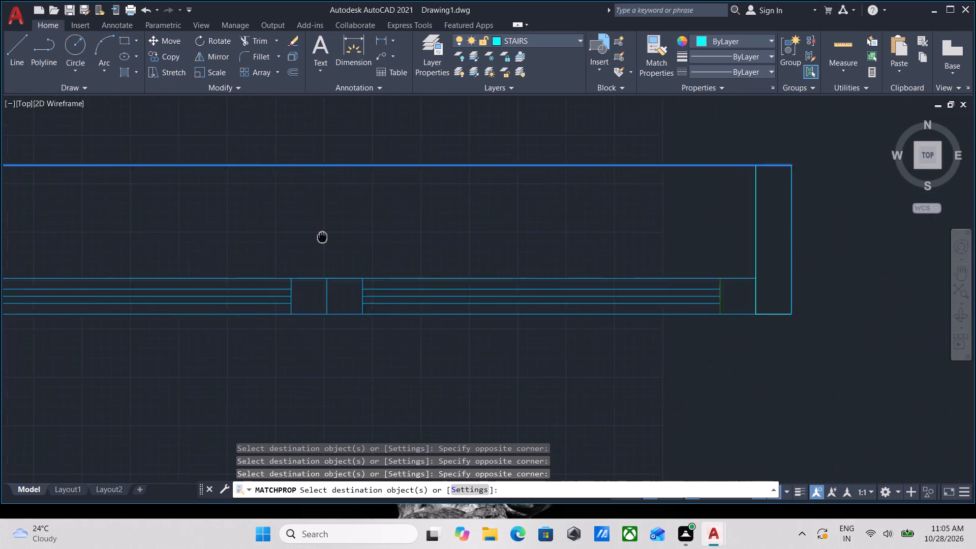
middle_click_drag(307, 237, 219, 238)
scroll(662, 295, "up", 3)
left_click(461, 248)
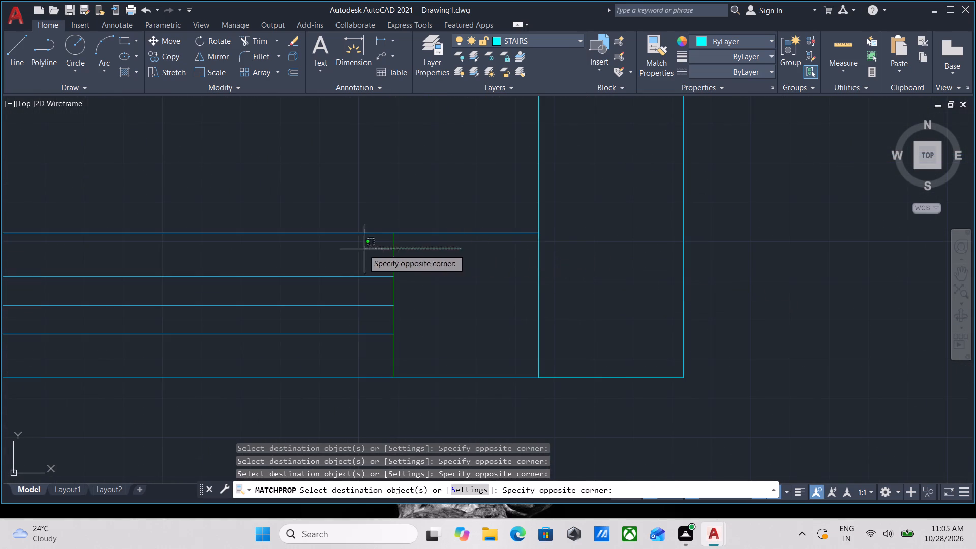
left_click(349, 249)
left_click(641, 253)
left_click(478, 274)
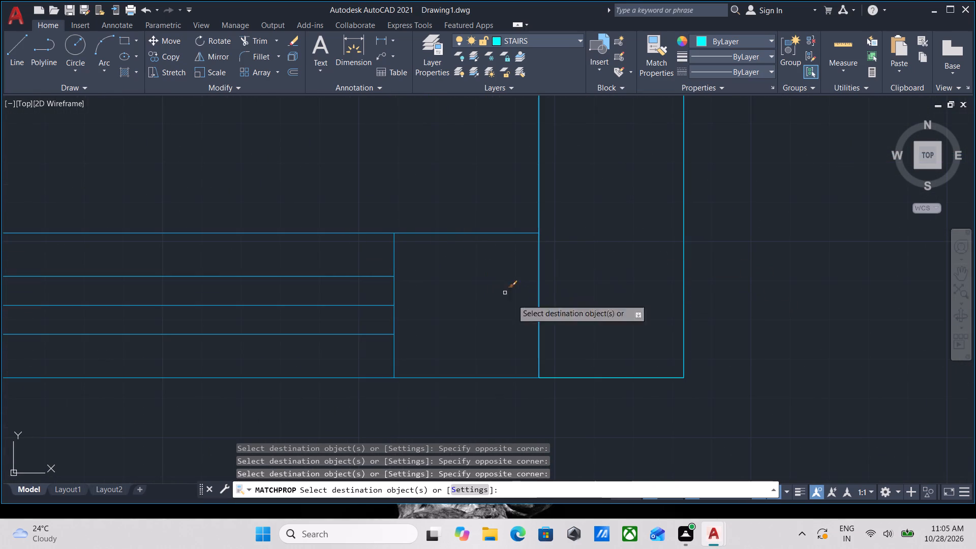
left_click(579, 387)
left_click(564, 337)
scroll(586, 307, "down", 2)
middle_click_drag(588, 308, 667, 450)
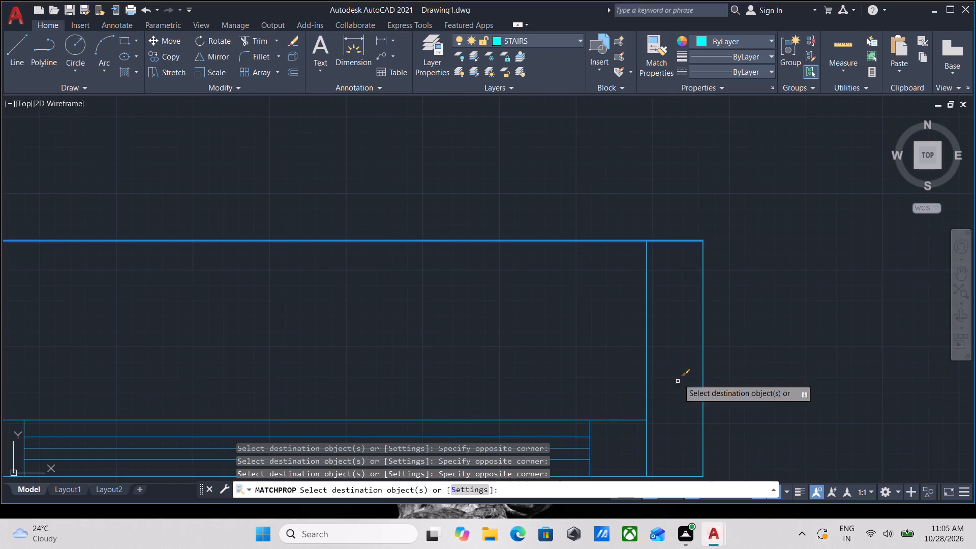
scroll(684, 344, "down", 1)
scroll(680, 314, "up", 2)
left_click(655, 324)
left_click(555, 324)
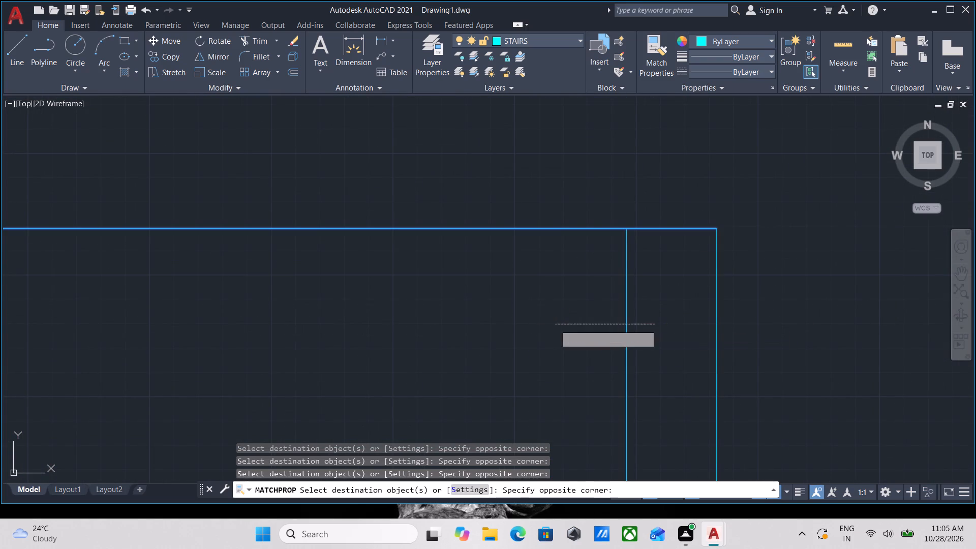
left_click(712, 330)
left_click(540, 361)
scroll(554, 354, "down", 2)
middle_click_drag(557, 355, 560, 355)
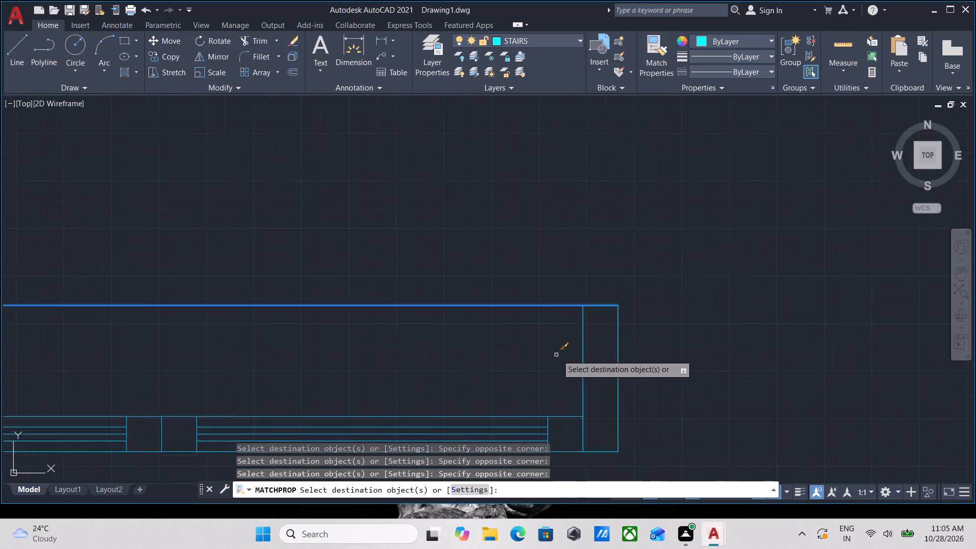
middle_click_drag(560, 355, 876, 290)
scroll(646, 307, "down", 1)
middle_click_drag(646, 307, 733, 300)
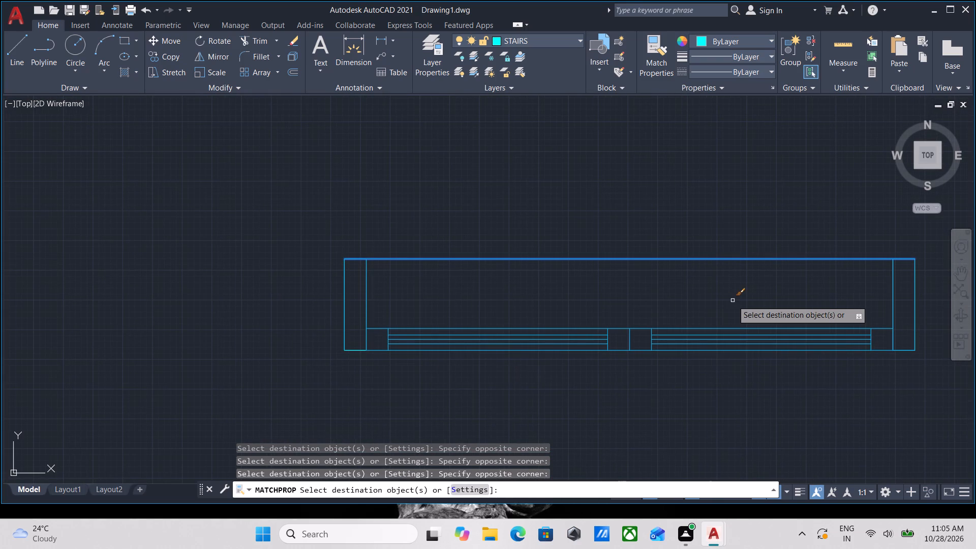
key("Escape")
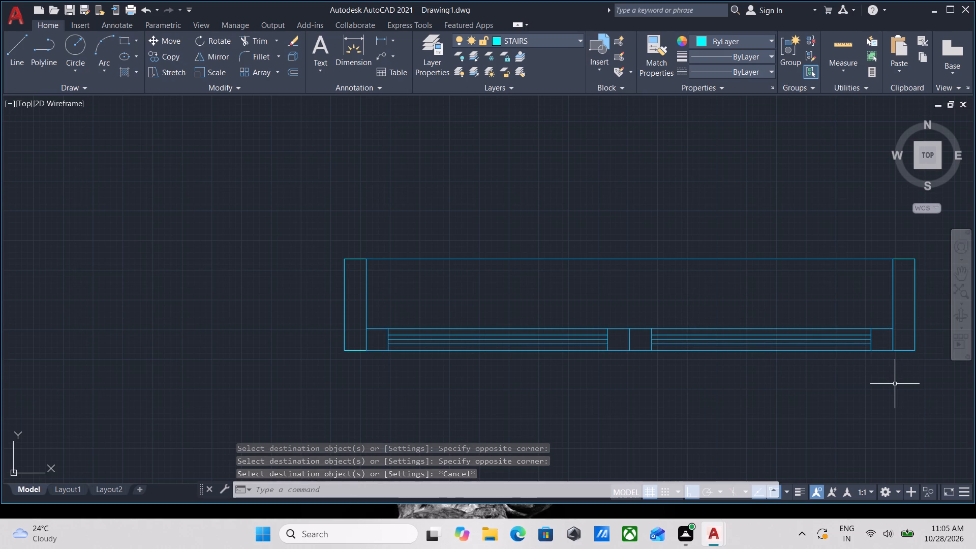
Group all lines of the two sliding panels, including their dividers and long frame lines, without the end frames and top edge.
scroll(868, 317, "up", 3)
left_click(895, 364)
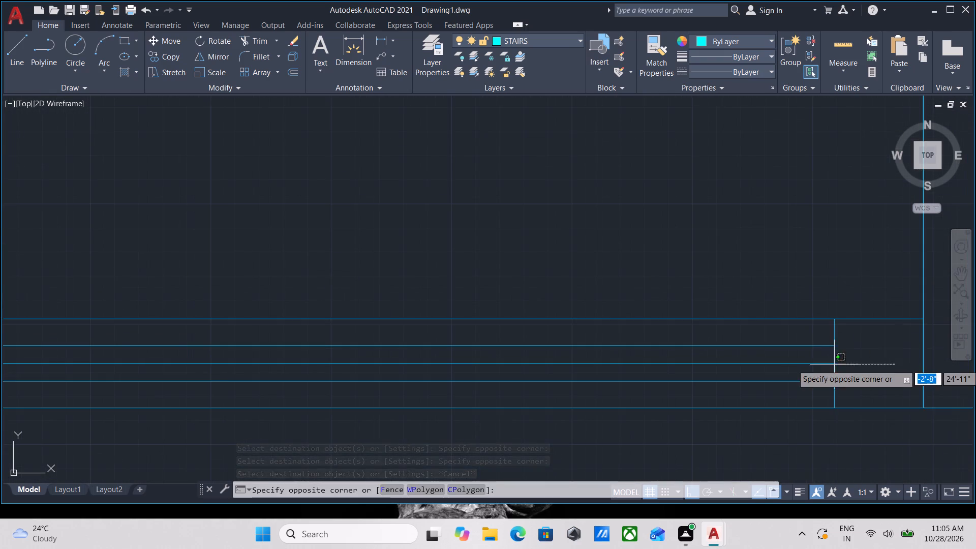
middle_click_drag(570, 317, 815, 285)
middle_click_drag(289, 237, 700, 225)
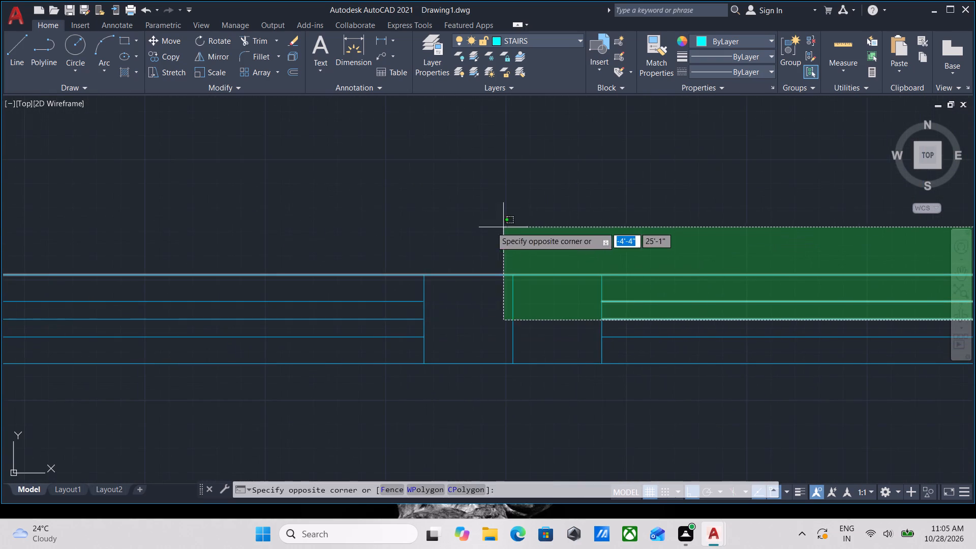
middle_click_drag(229, 225, 424, 215)
scroll(143, 209, "down", 1)
middle_click_drag(143, 209, 511, 221)
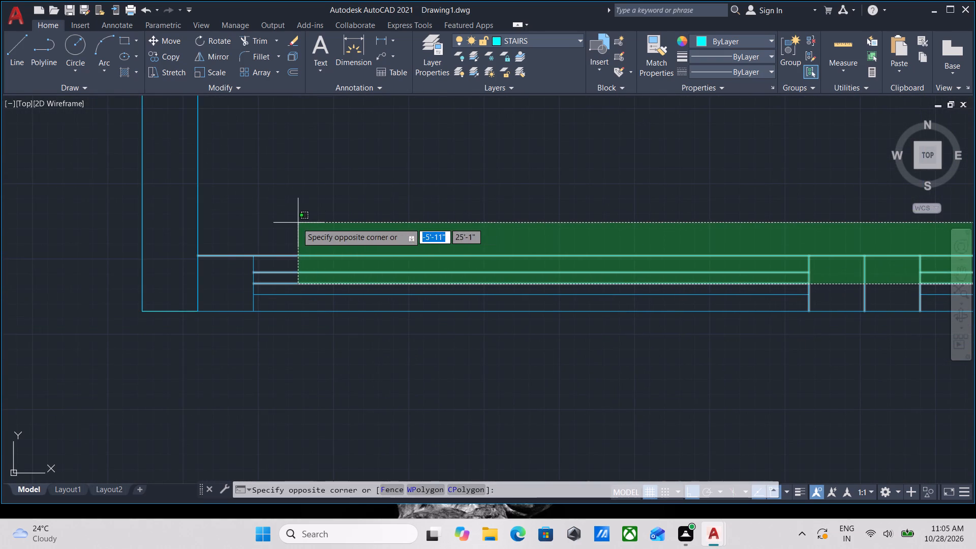
left_click(223, 212)
scroll(478, 240, "down", 1)
middle_click_drag(478, 240, 263, 253)
scroll(721, 324, "up", 1)
scroll(571, 264, "up", 3)
left_click(567, 279)
left_click(408, 239)
scroll(408, 239, "down", 2)
middle_click_drag(408, 239, 733, 258)
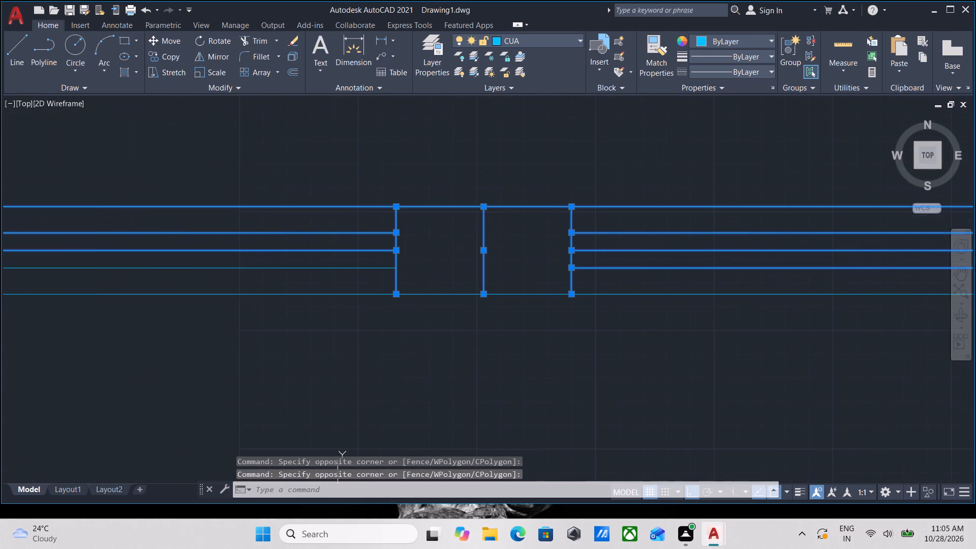
left_click(637, 334)
left_click(352, 175)
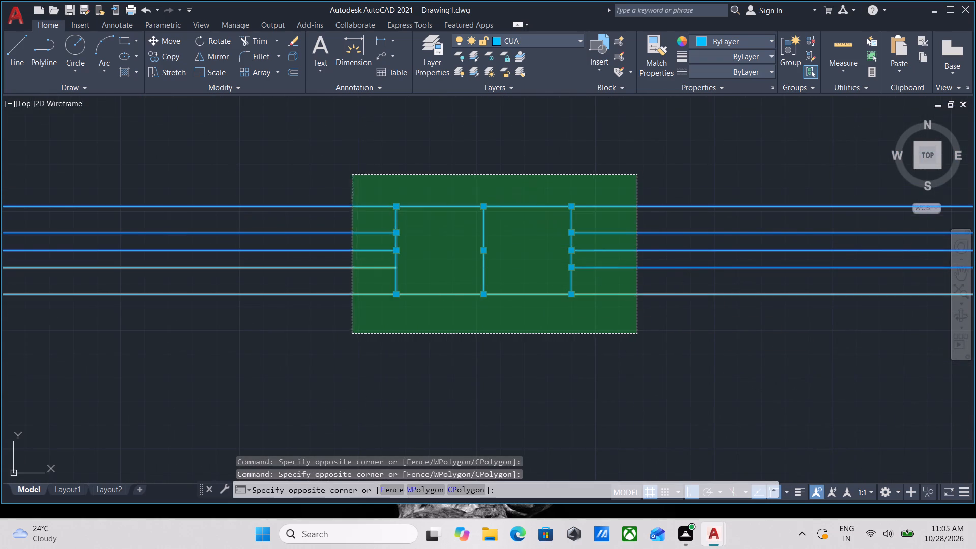
scroll(377, 175, "down", 2)
middle_click_drag(377, 175, 448, 294)
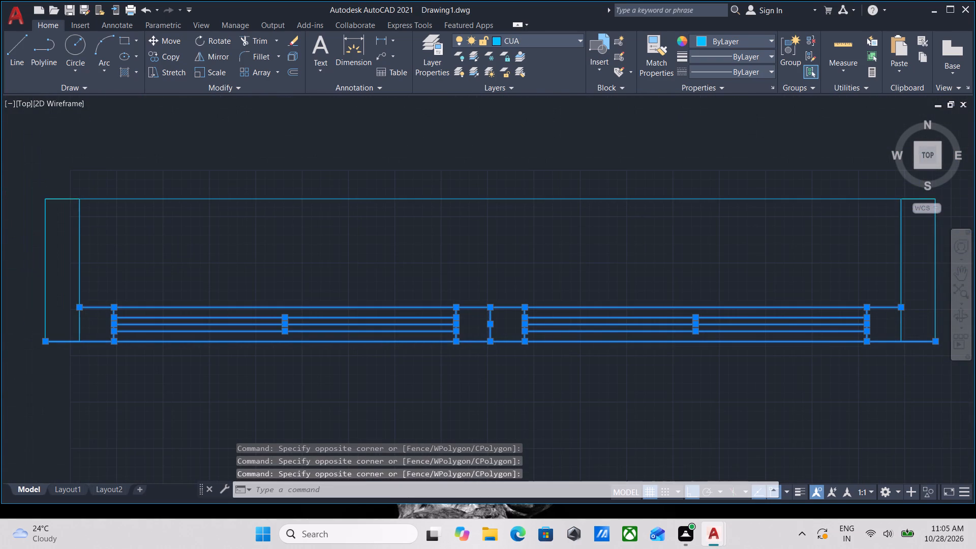
key("g")
key("Return")
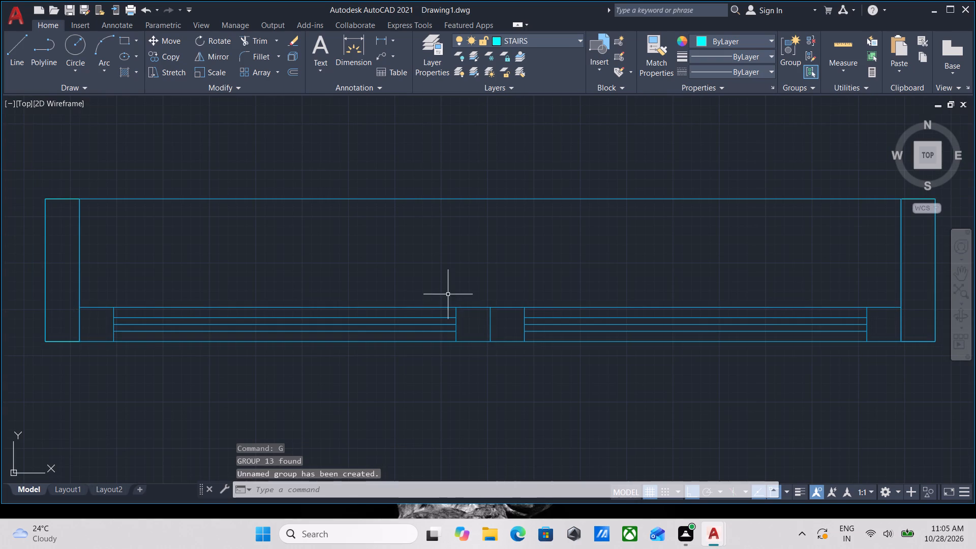
Move the grouped sliding panels about 2" straight up between the two end frames.
left_click(499, 325)
left_click(481, 304)
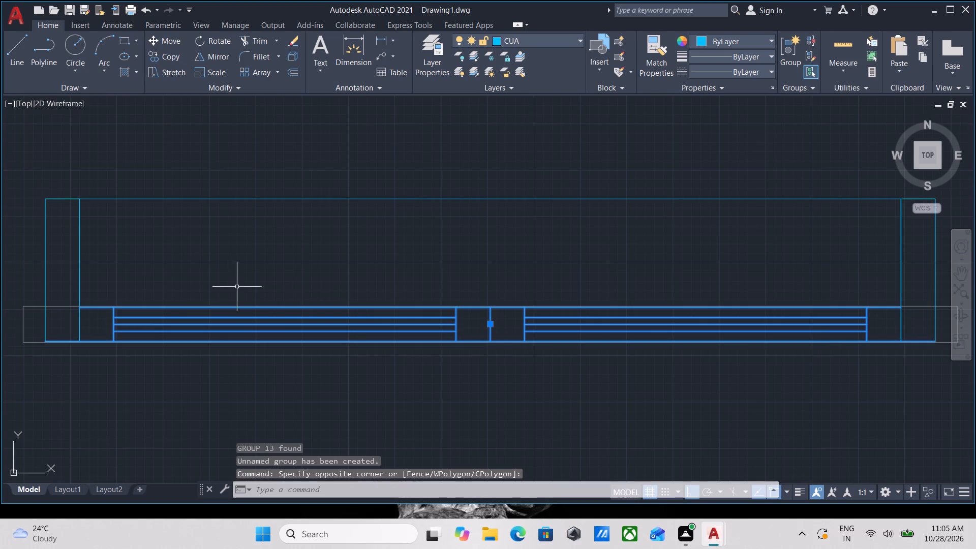
middle_click_drag(135, 290, 258, 283)
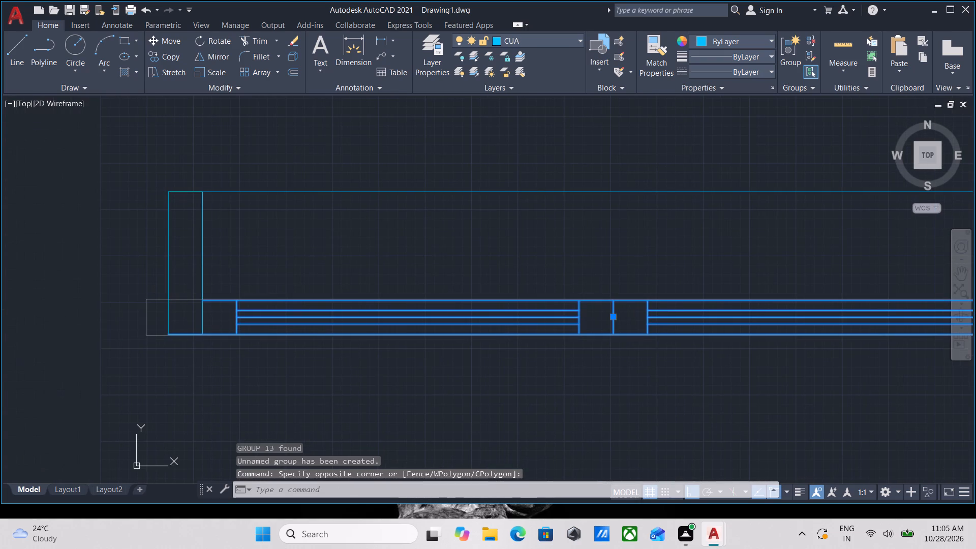
key("m")
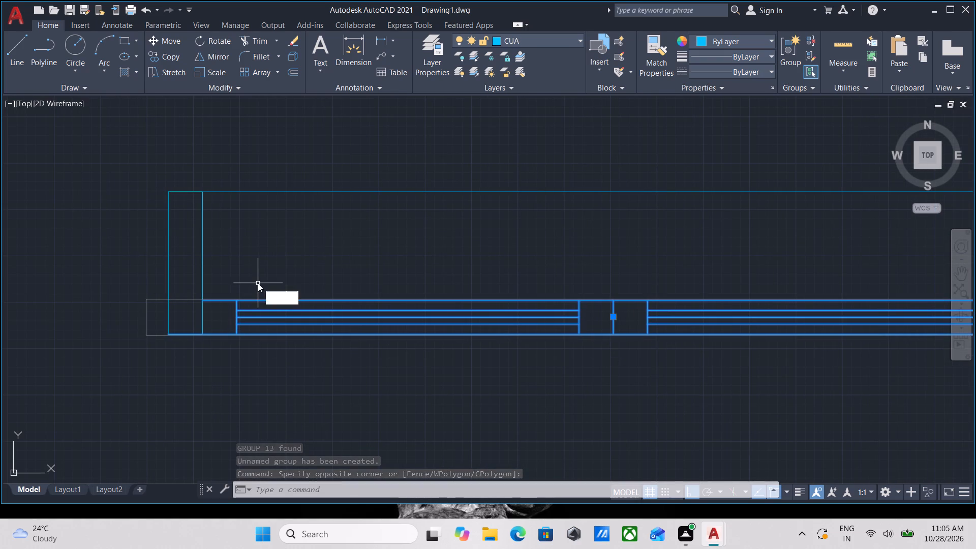
key("Return")
middle_click_drag(580, 284, 362, 234)
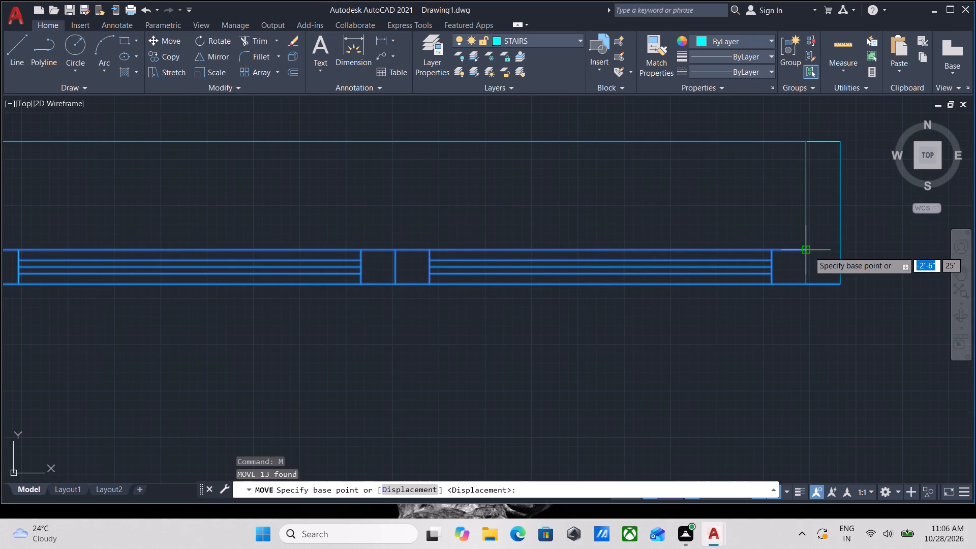
left_click(808, 251)
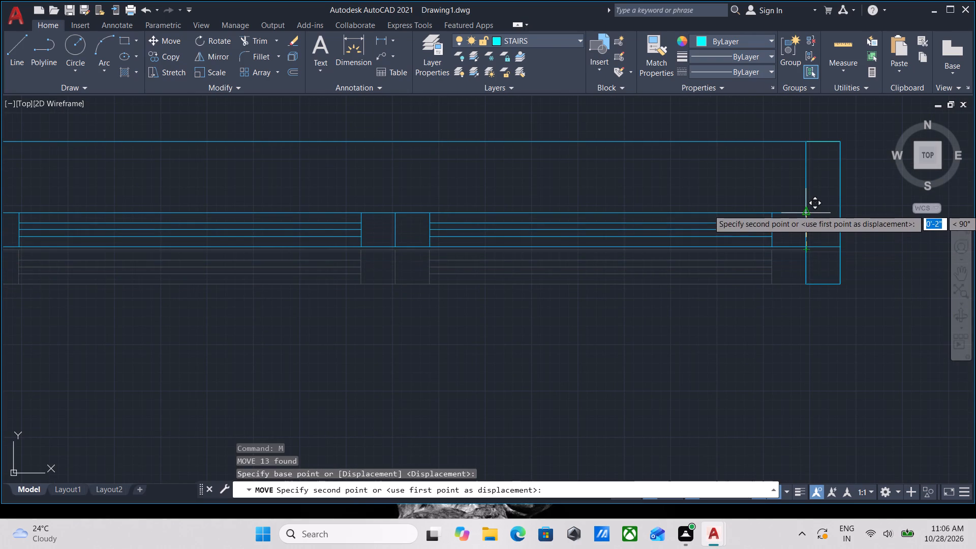
left_click(806, 209)
scroll(828, 198, "down", 1)
scroll(377, 251, "up", 2)
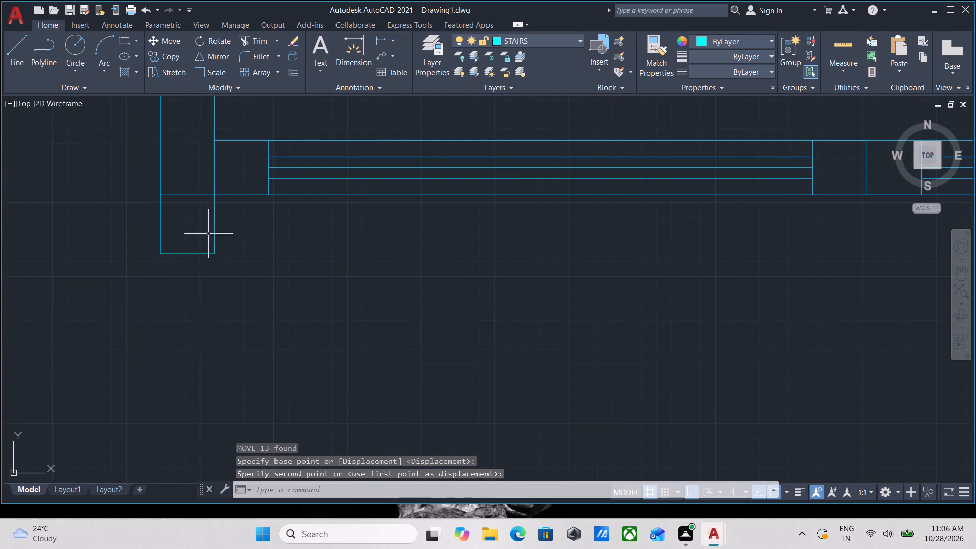
middle_click_drag(197, 227, 233, 281)
scroll(392, 241, "down", 3)
middle_click_drag(423, 236, 386, 241)
scroll(427, 196, "up", 2)
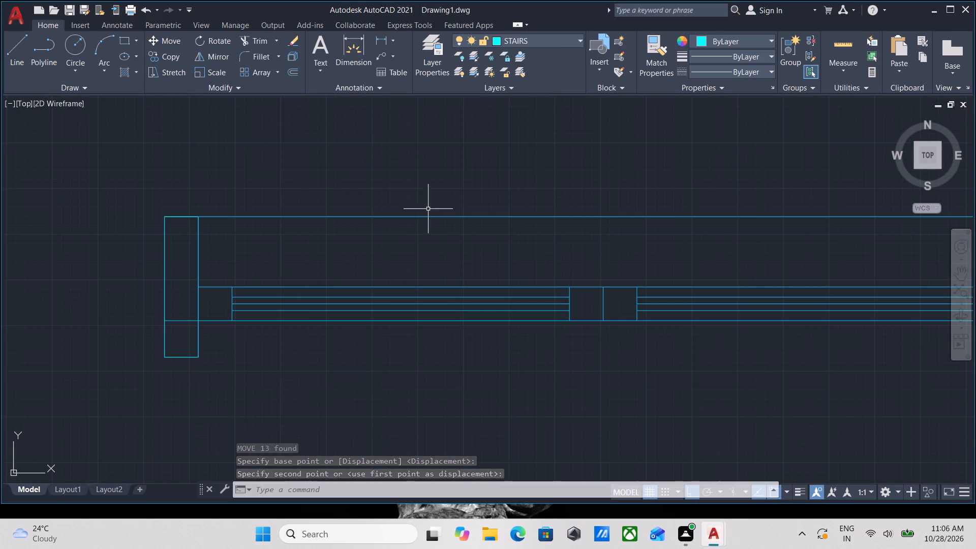
Copy the window's long top edge 8" straight down to the bottom corners of the end frames.
left_click(439, 234)
left_click(394, 180)
scroll(401, 176, "down", 1)
middle_click_drag(401, 176, 420, 215)
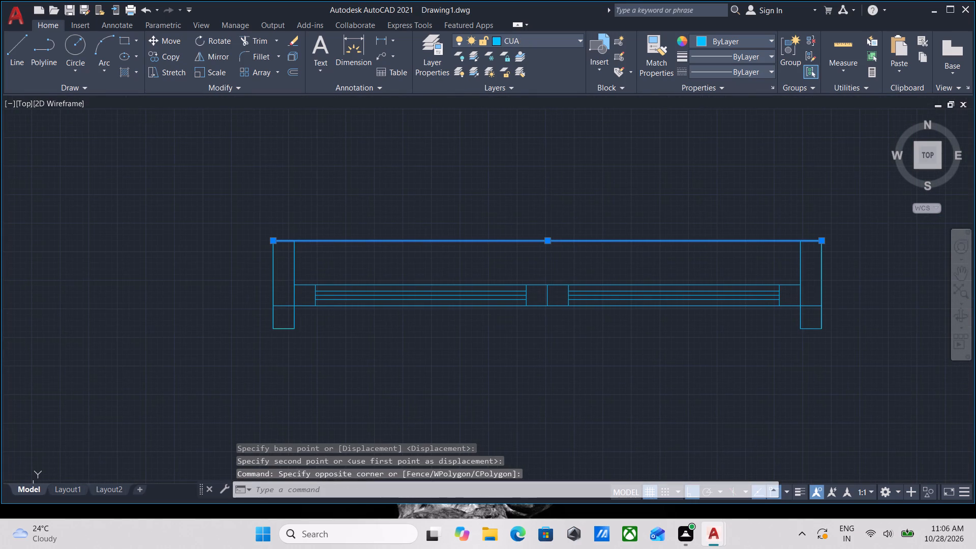
key("c")
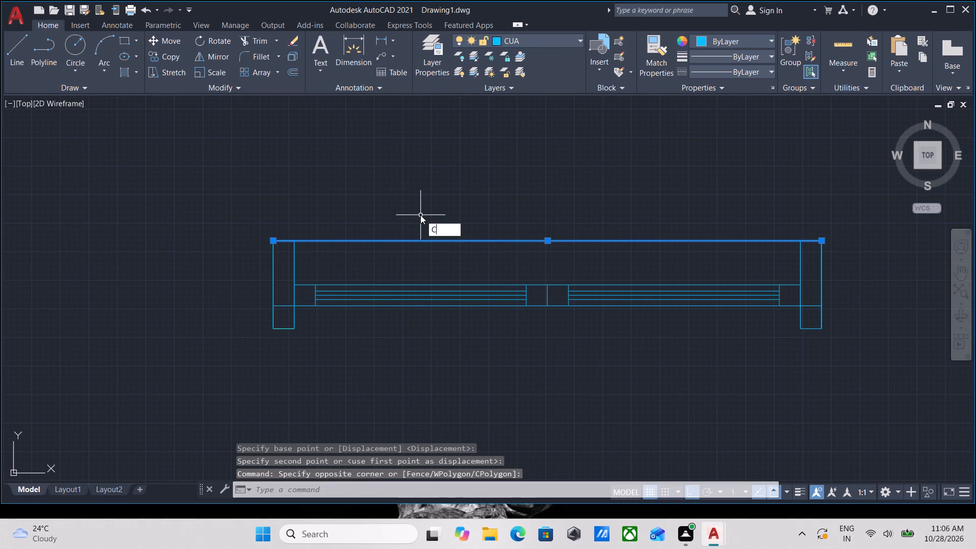
key("o")
key("Return")
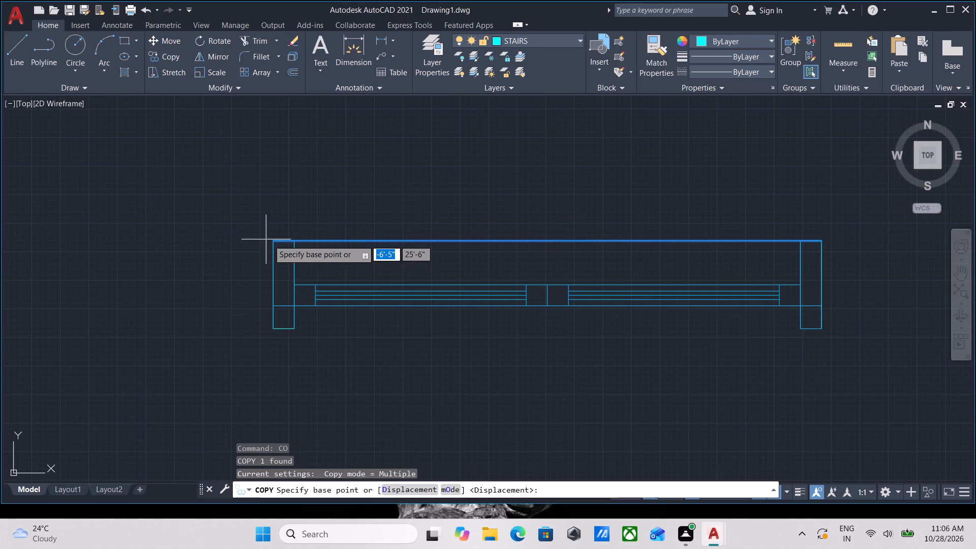
left_click(277, 238)
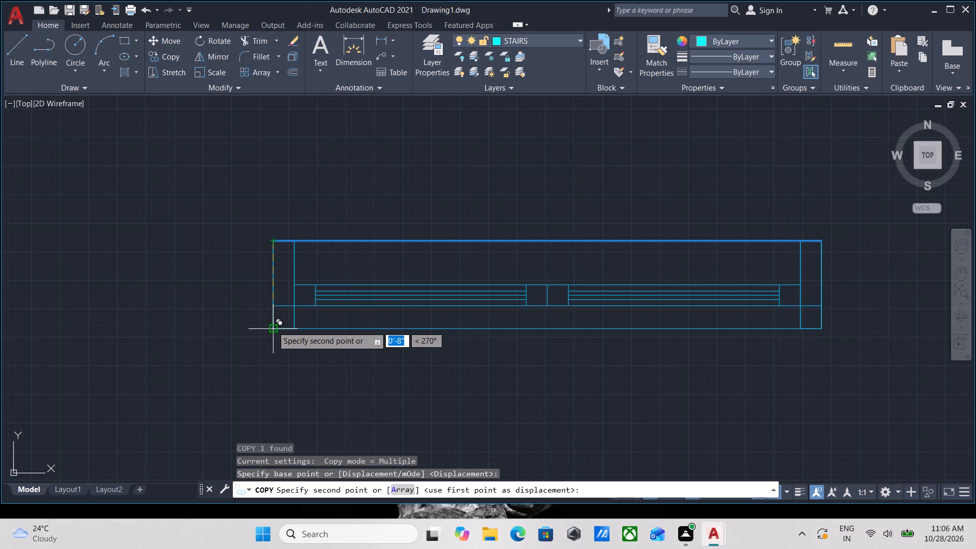
left_click(272, 326)
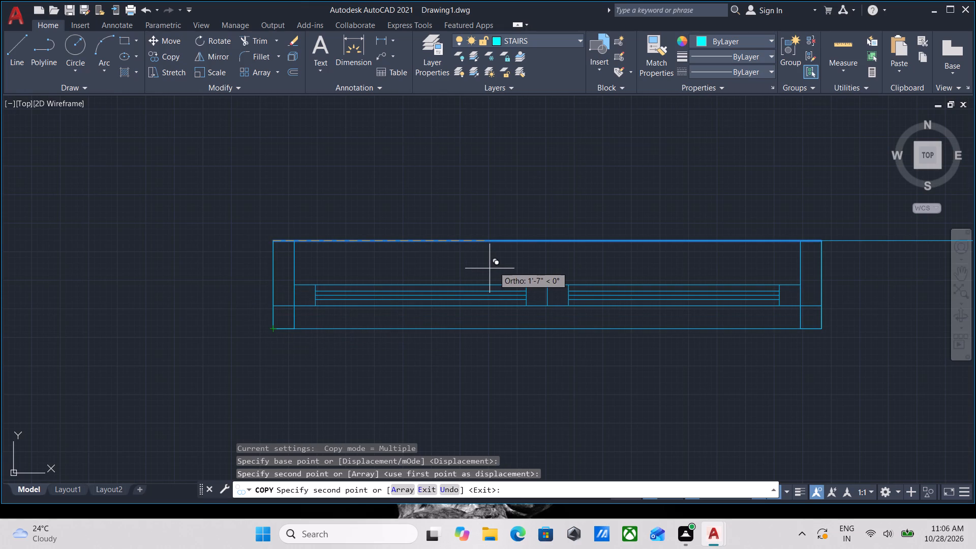
key("Escape")
Trim the horizontal line segments that cross the inside of the left and right end frames.
middle_click_drag(306, 319, 471, 330)
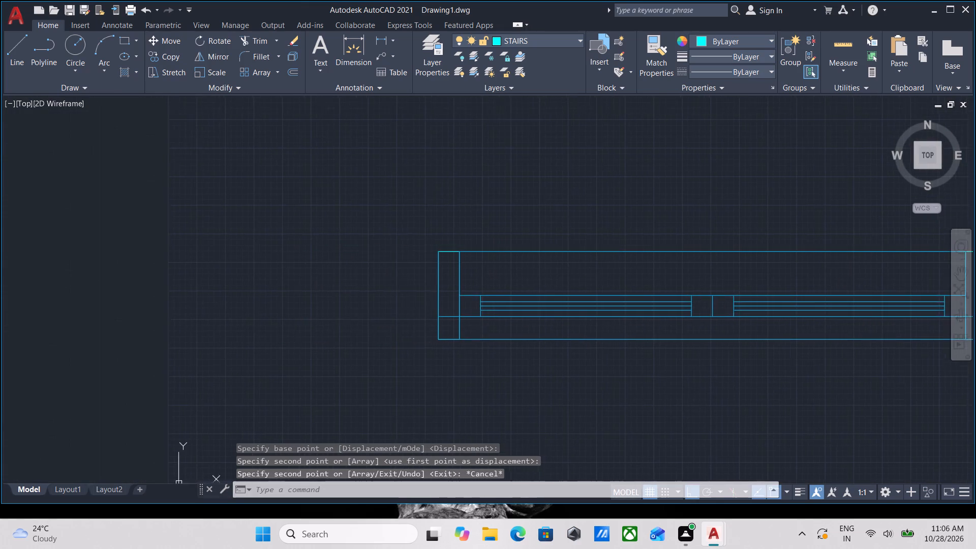
scroll(465, 330, "up", 2)
type("TR")
key("Return")
left_click(423, 320)
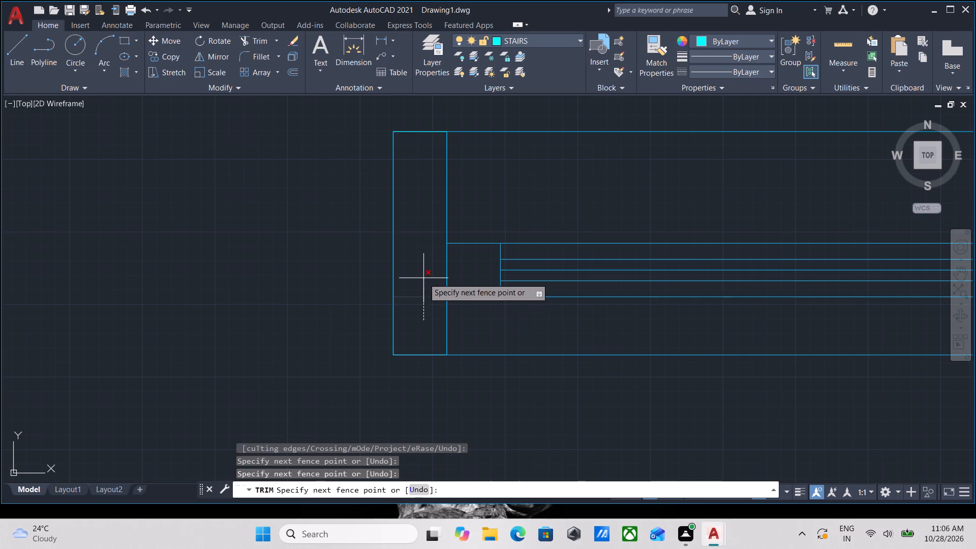
left_click(423, 278)
scroll(527, 303, "down", 2)
middle_click_drag(530, 301, 332, 292)
scroll(816, 306, "up", 1)
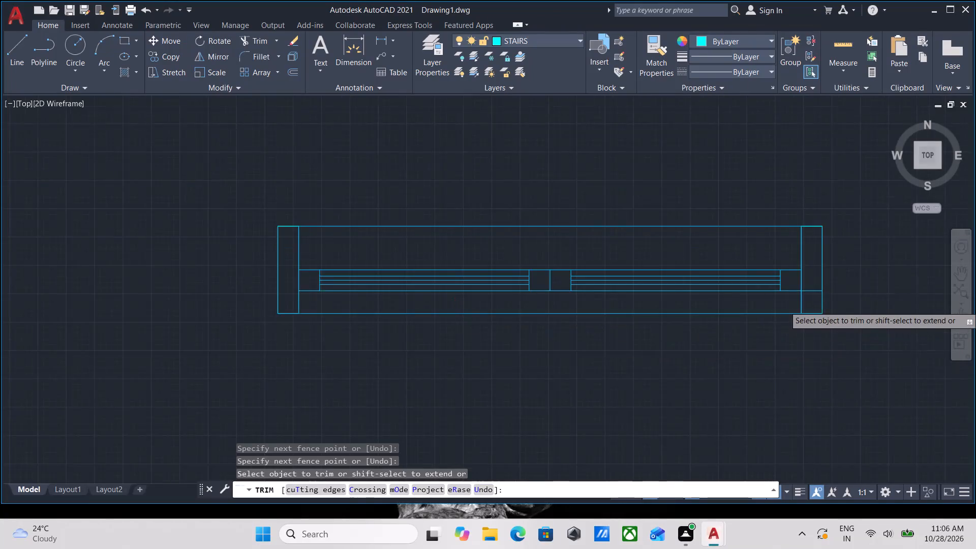
scroll(816, 306, "up", 1)
left_click(812, 295)
left_click(814, 241)
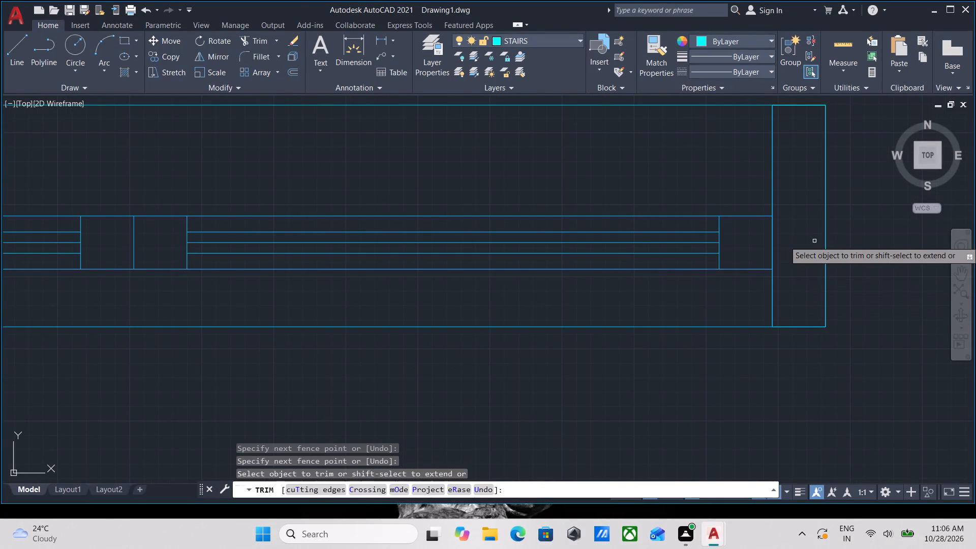
key("Escape")
Group all lines of the complete window, including both end frames, sliding panels and long edges.
scroll(814, 241, "down", 4)
left_click(876, 332)
left_click(509, 195)
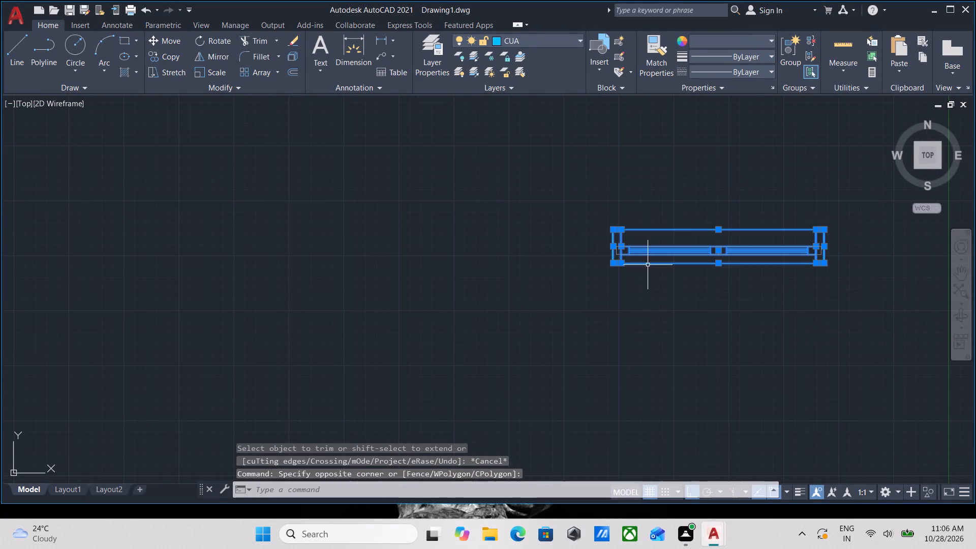
middle_click_drag(642, 267, 481, 331)
key("g")
key("Return")
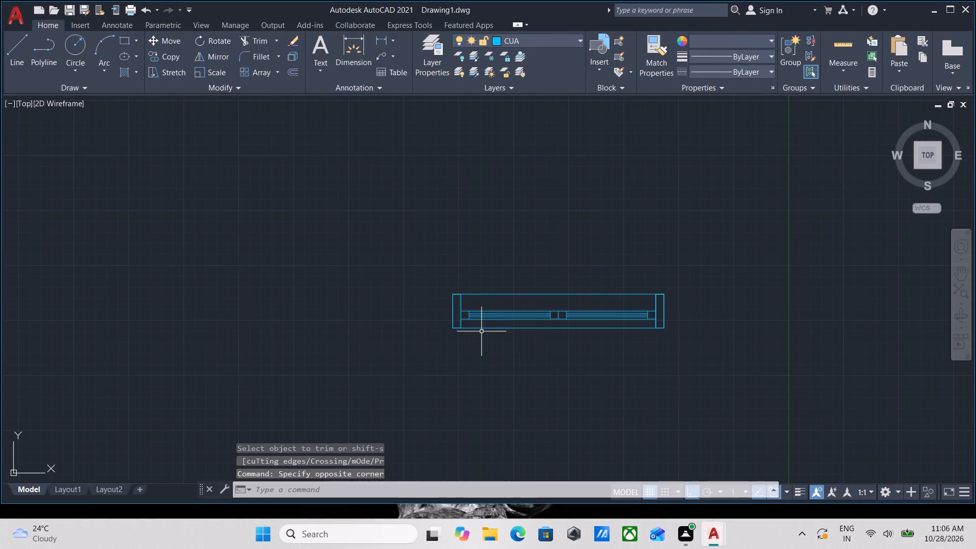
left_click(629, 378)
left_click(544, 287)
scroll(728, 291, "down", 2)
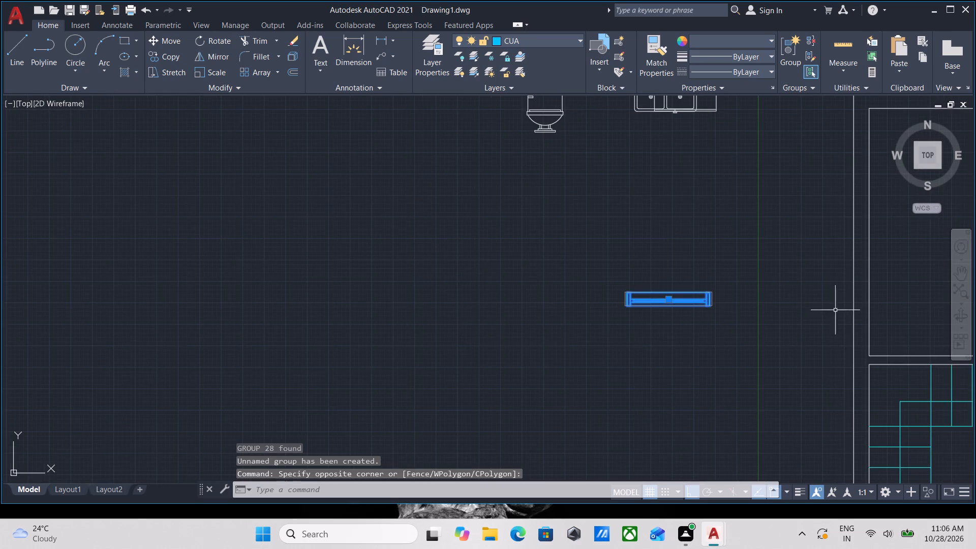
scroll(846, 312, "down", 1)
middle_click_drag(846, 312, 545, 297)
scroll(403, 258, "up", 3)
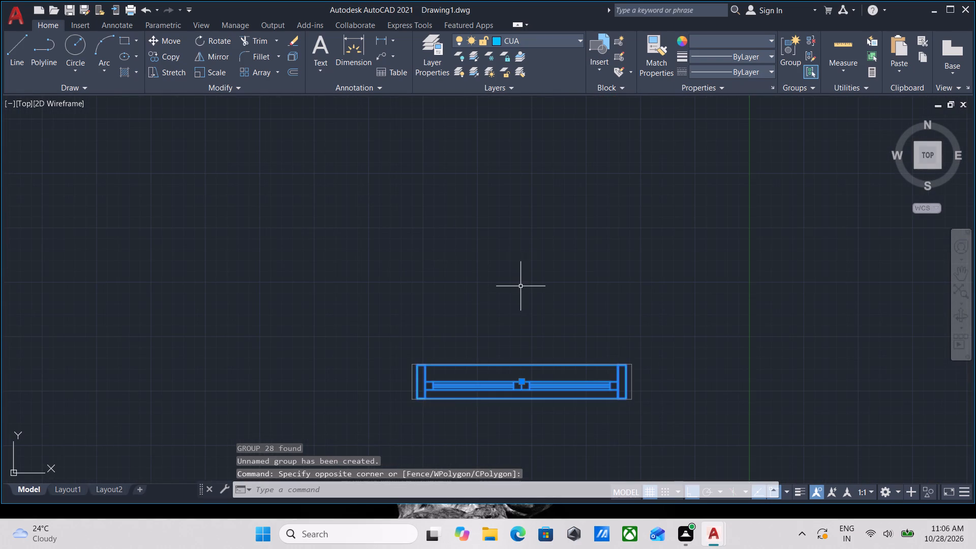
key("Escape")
Copy the window group by its bottom-edge midpoint, with ortho off, onto the outer face of the plan's lower wall beside the entrance door.
left_click(601, 406)
left_click(544, 345)
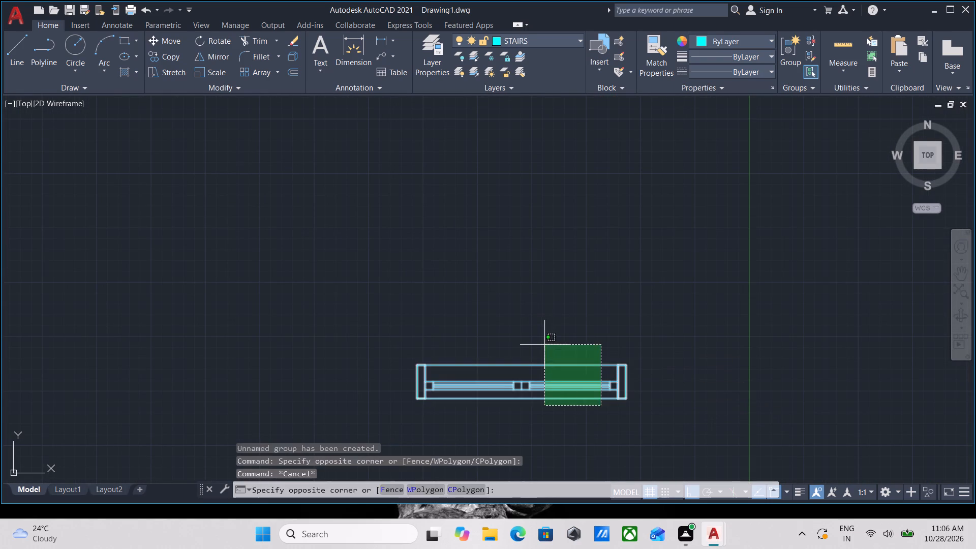
type("CO")
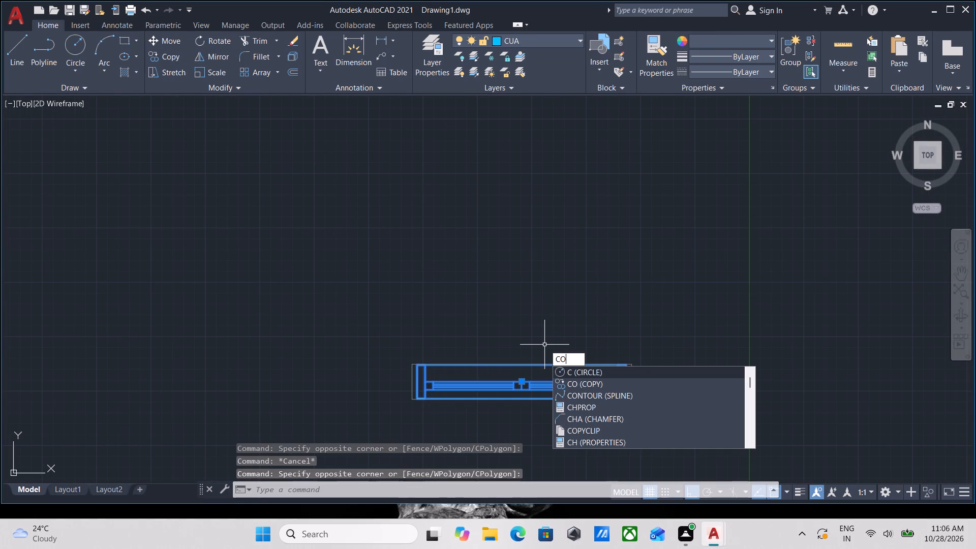
key("Return")
scroll(635, 306, "down", 2)
scroll(697, 289, "down", 2)
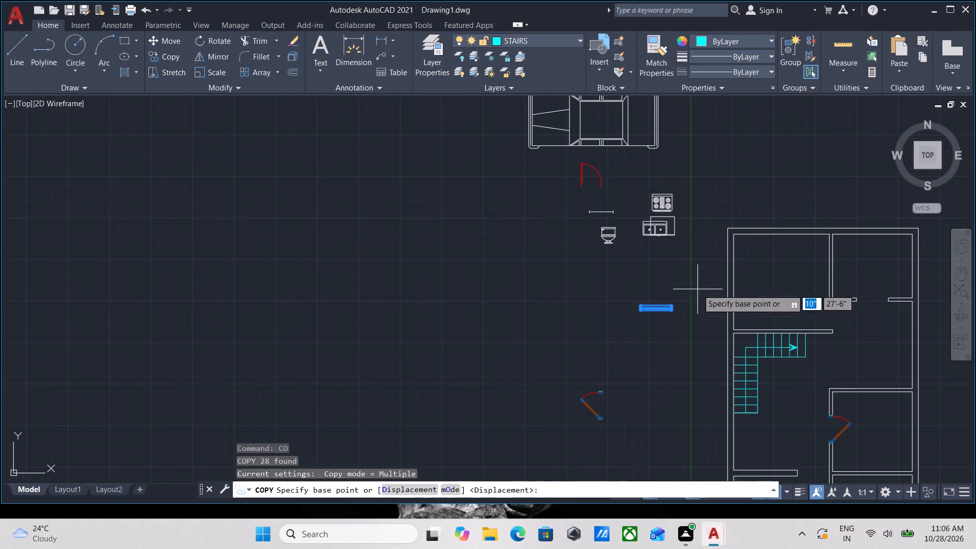
middle_click_drag(697, 289, 538, 251)
scroll(574, 241, "down", 1)
scroll(494, 252, "up", 1)
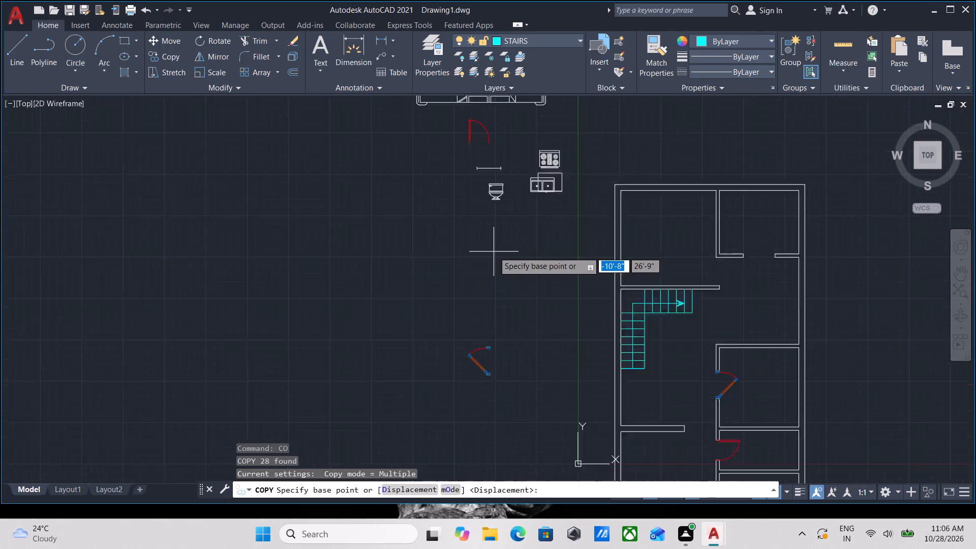
scroll(494, 252, "up", 2)
scroll(571, 283, "up", 2)
left_click(686, 297)
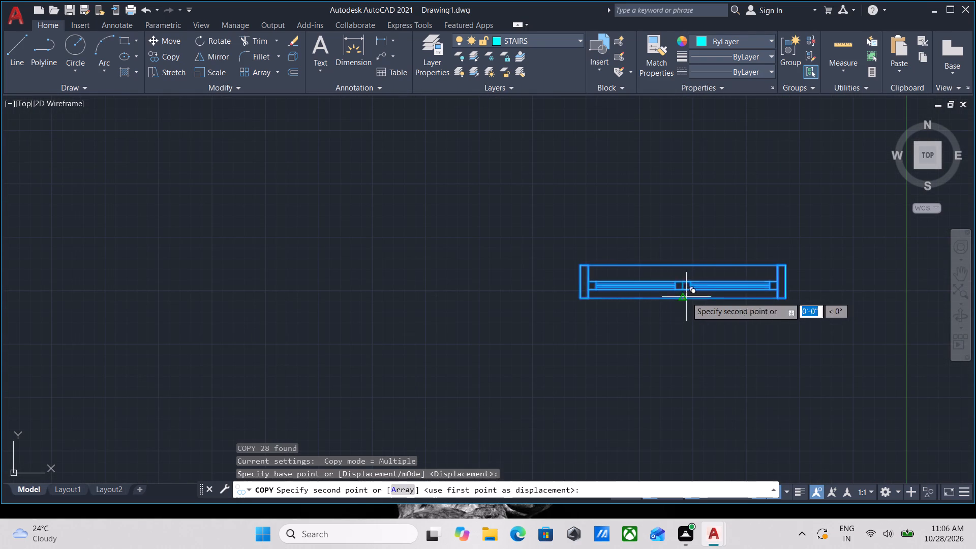
key("F8")
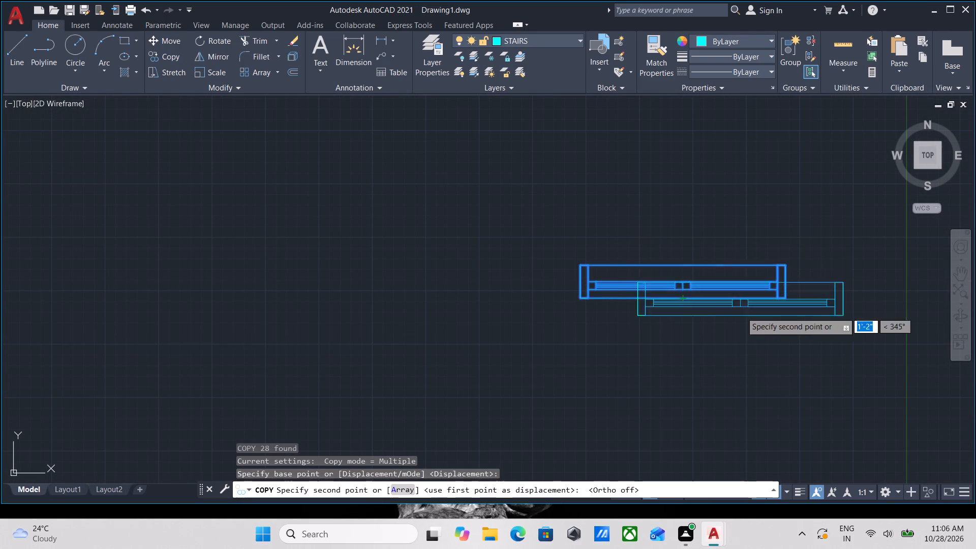
scroll(775, 269, "down", 1)
middle_click_drag(775, 269, 324, 194)
scroll(382, 173, "down", 2)
middle_click_drag(518, 343, 593, 219)
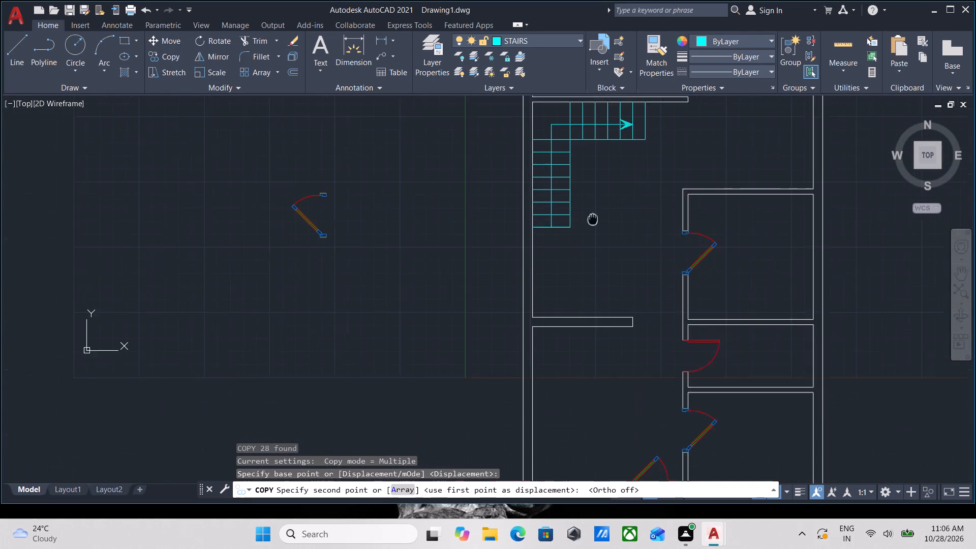
middle_click_drag(593, 219, 597, 214)
scroll(646, 280, "down", 2)
middle_click_drag(645, 280, 639, 248)
scroll(619, 321, "up", 3)
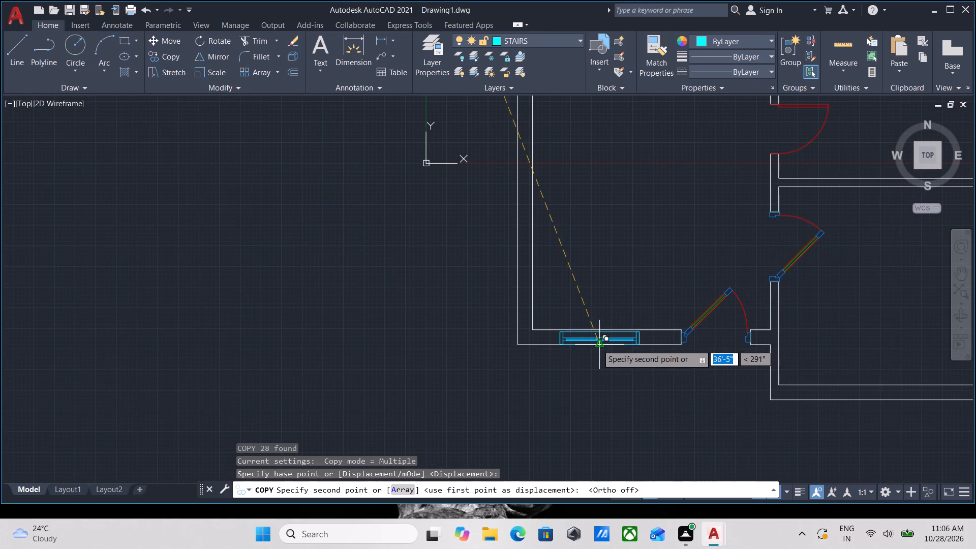
left_click(597, 345)
scroll(649, 264, "up", 2)
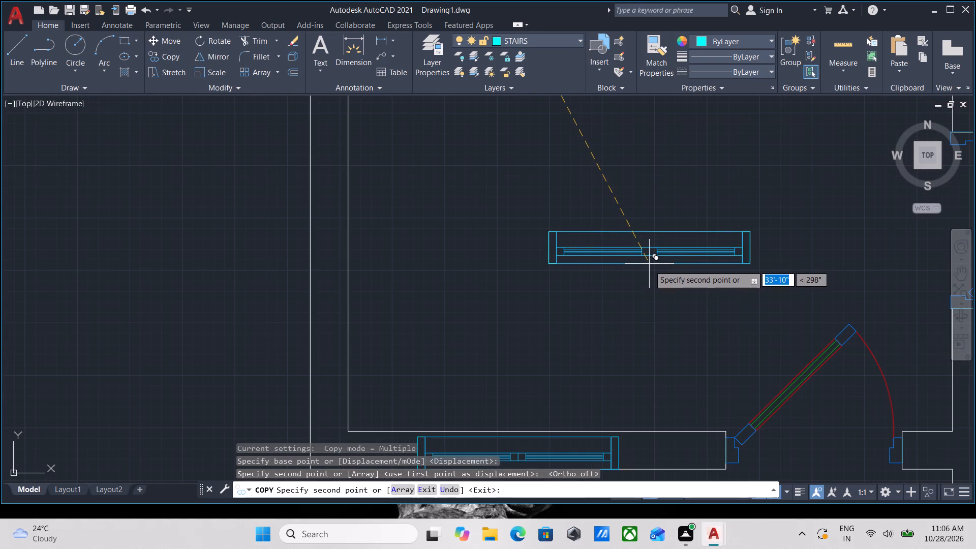
key("Escape")
Ungroup the window copy placed in the lower wall.
middle_click_drag(615, 346, 668, 245)
scroll(651, 322, "up", 3)
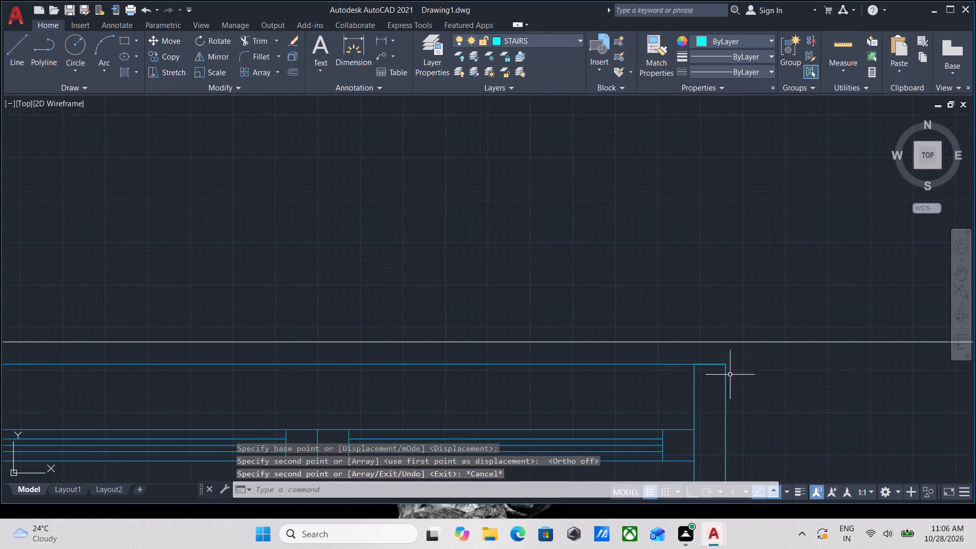
left_click(757, 376)
middle_click_drag(384, 356, 782, 276)
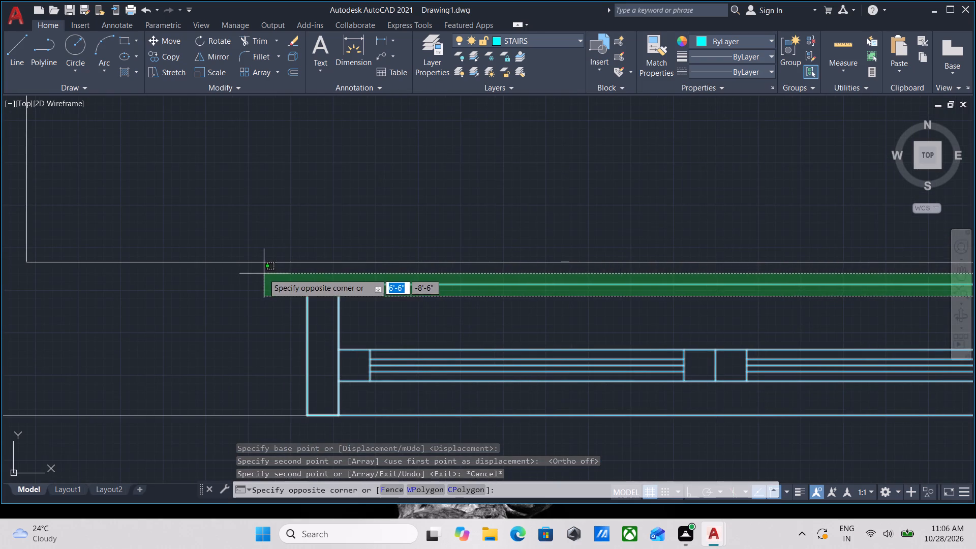
left_click(227, 280)
scroll(235, 279, "down", 1)
middle_click_drag(235, 279, 345, 296)
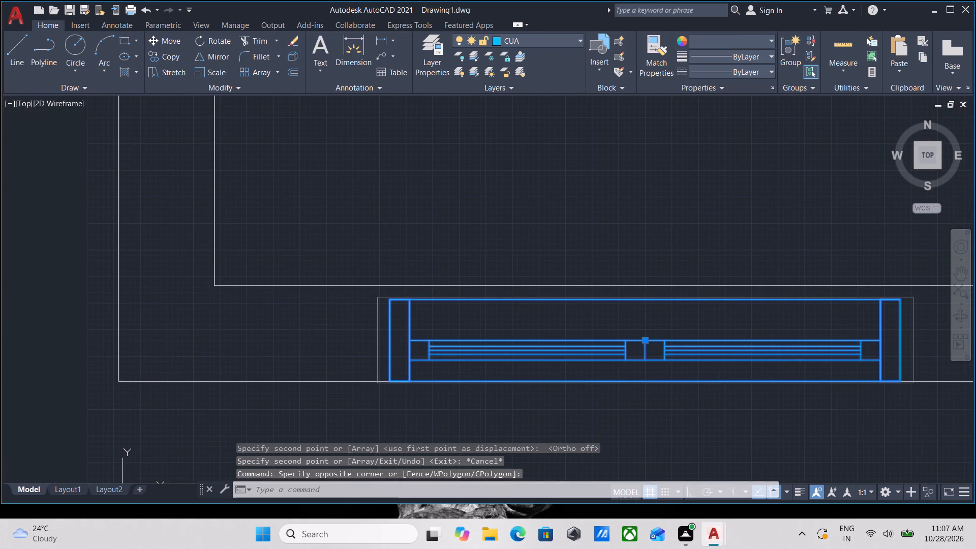
type("UNG")
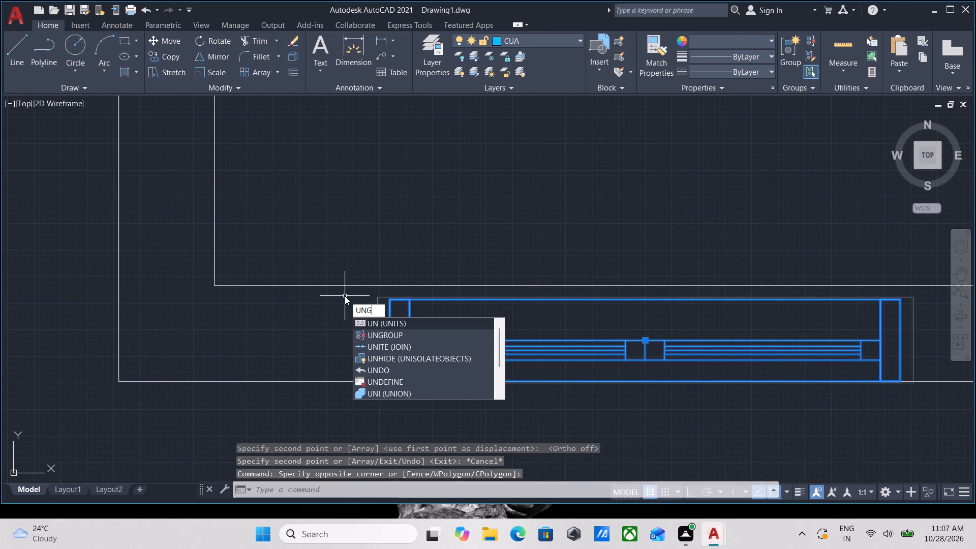
key("Return")
Move the placed window's long top edge about 1" up onto the wall's inner face line.
middle_click_drag(604, 304, 538, 315)
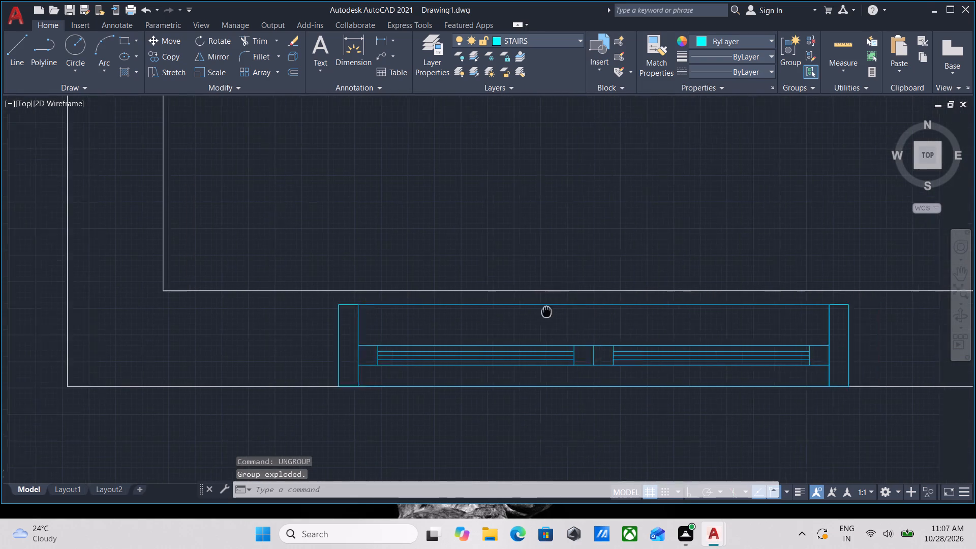
middle_click_drag(538, 315, 481, 339)
left_click(802, 331)
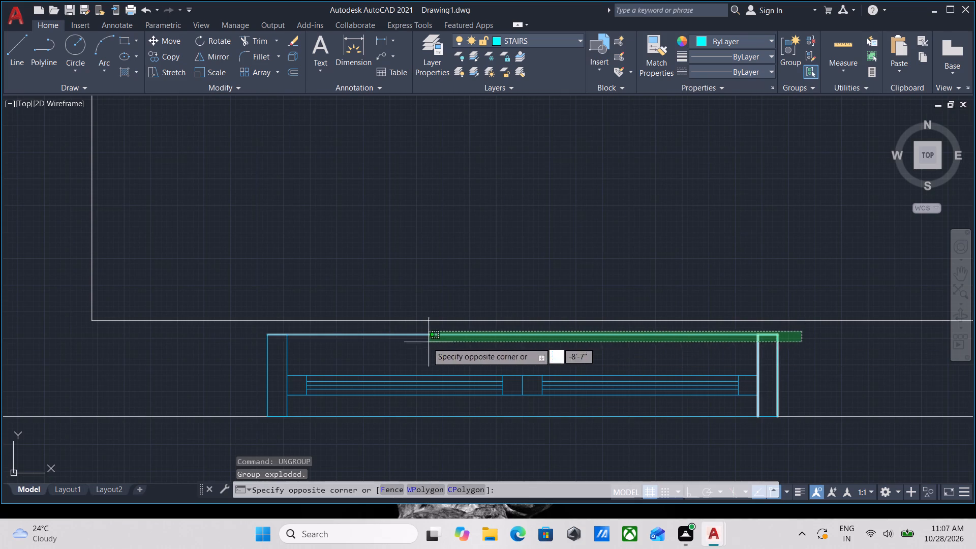
left_click(218, 341)
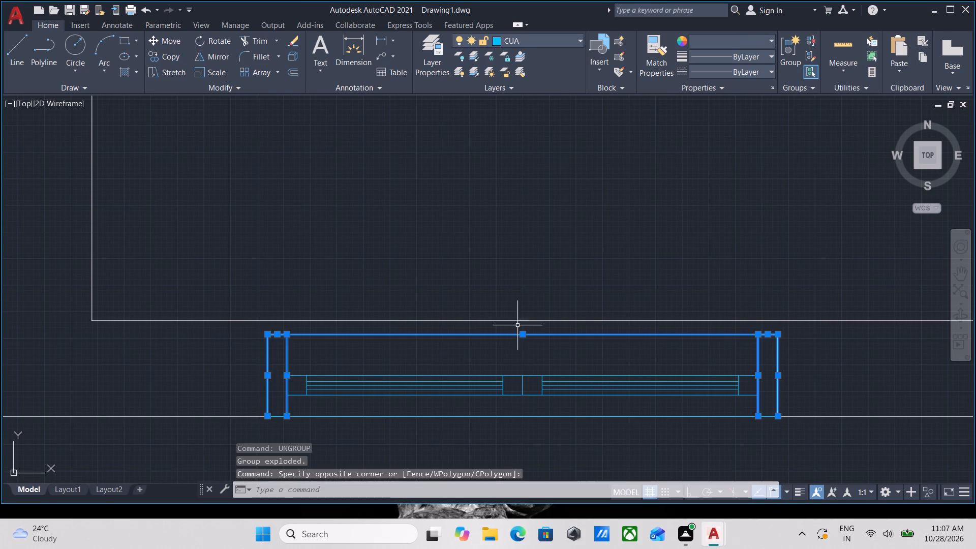
left_click(522, 335)
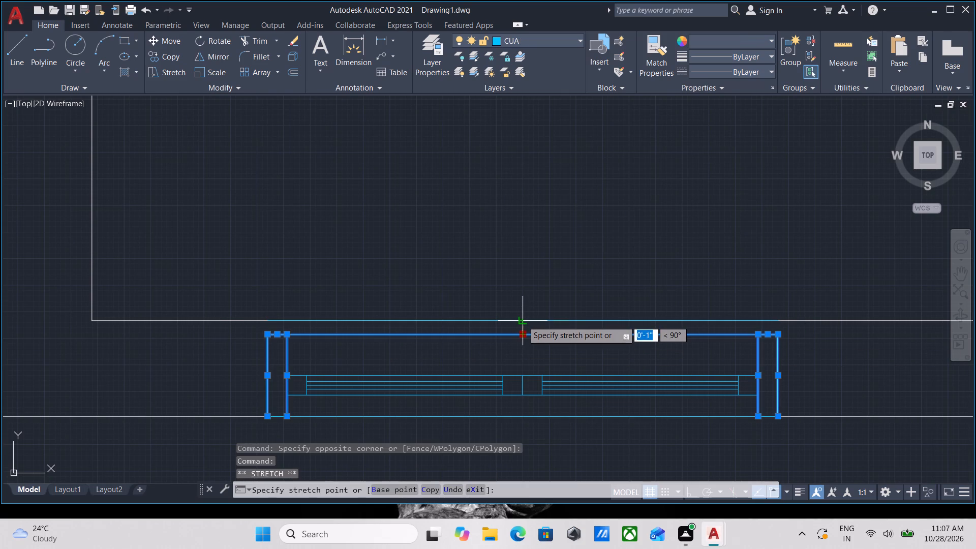
left_click(523, 320)
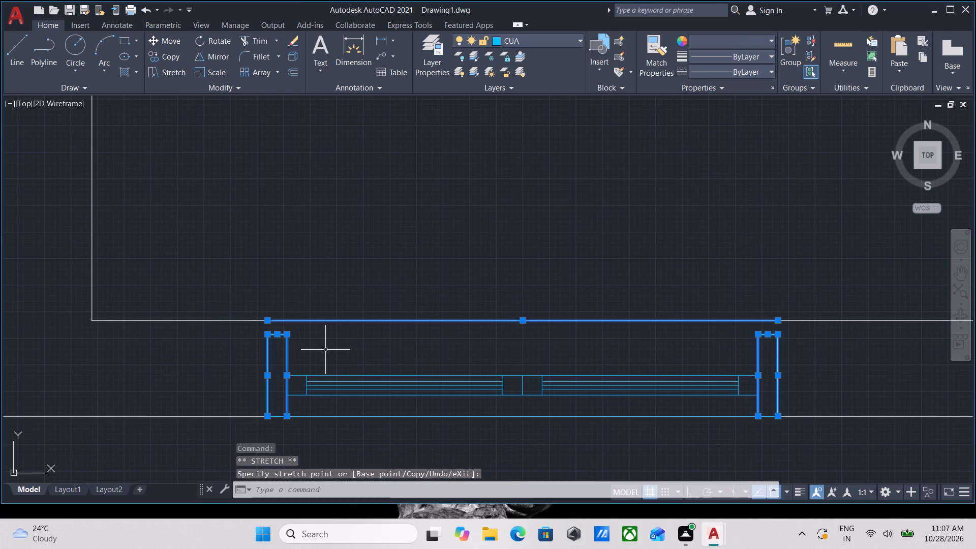
key("Escape")
Move the short top edge of the window's left end frame up onto the wall's inner face line.
scroll(290, 337, "up", 2)
left_click(296, 342)
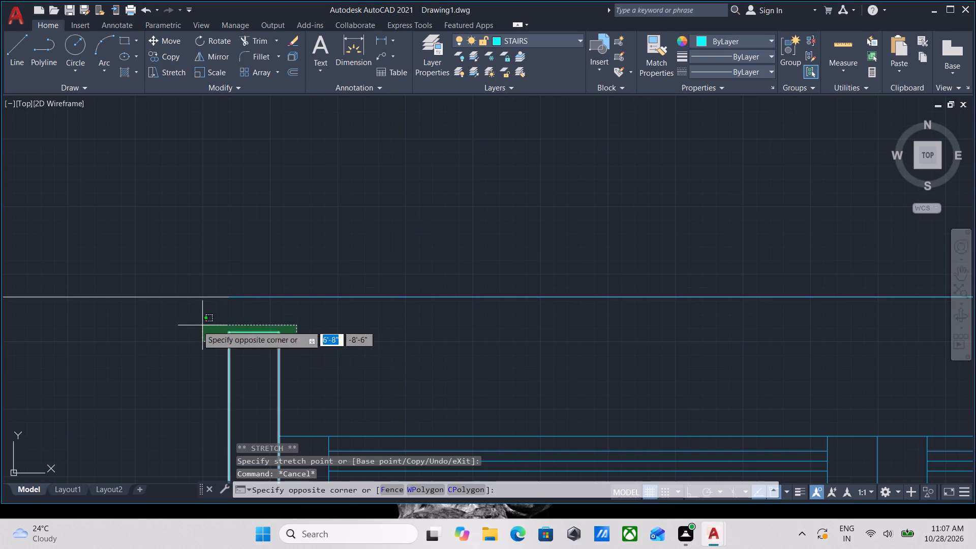
left_click(185, 324)
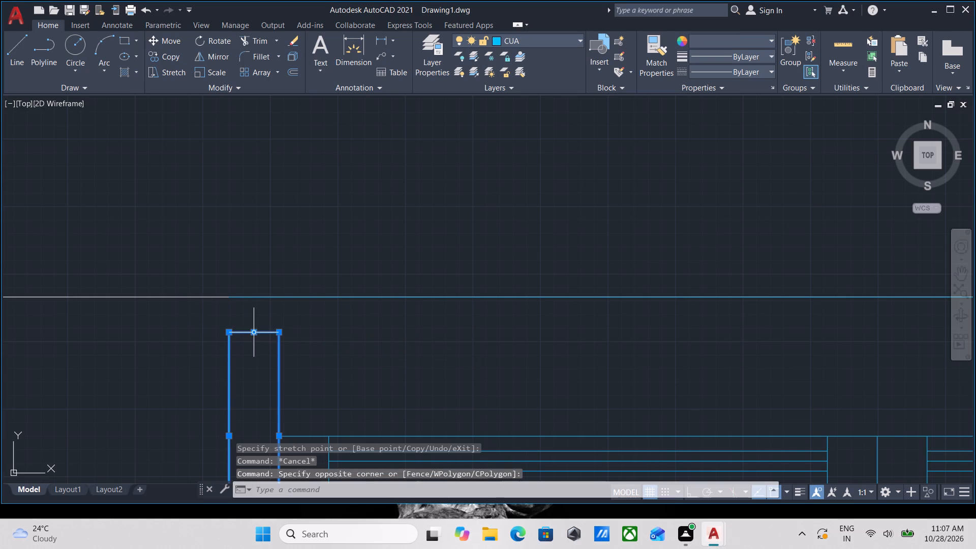
left_click(254, 331)
left_click(254, 293)
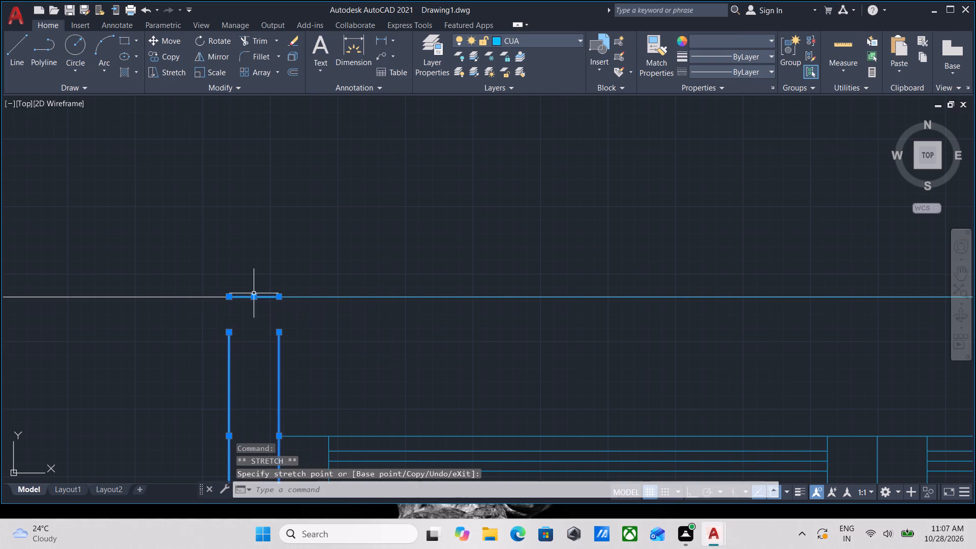
scroll(236, 327, "up", 1)
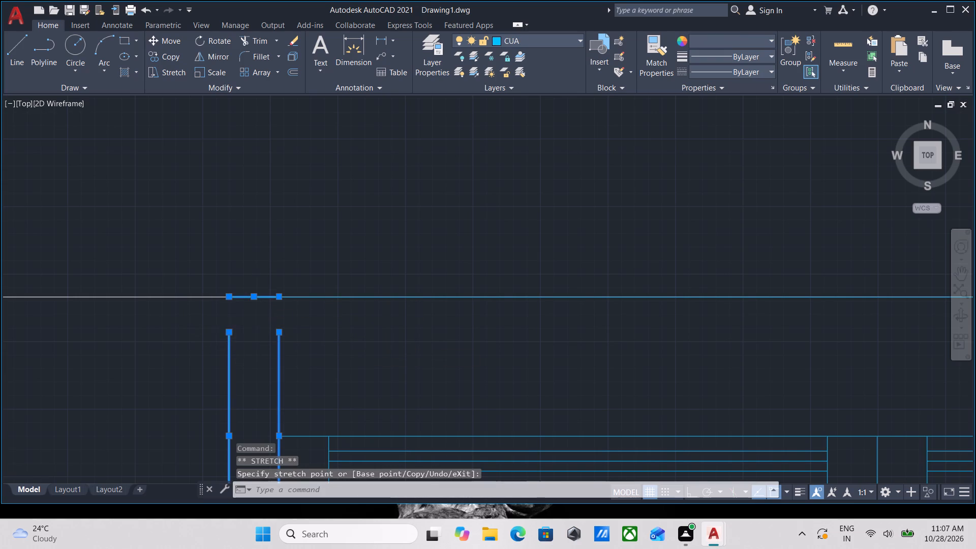
Stretch both vertical lines of the window's left end frame up about 1" to the wall's inner face line.
key("Escape")
left_click(242, 315)
left_click(204, 341)
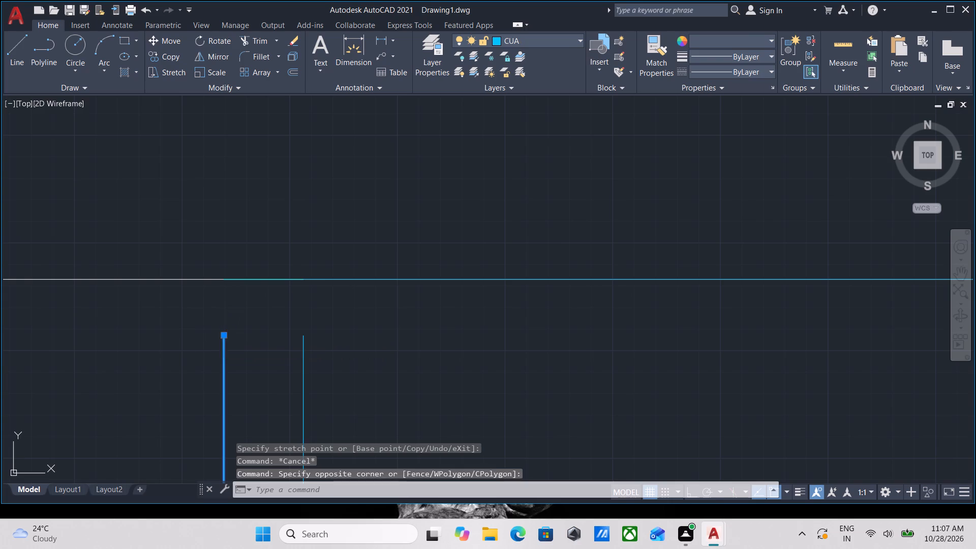
left_click(223, 336)
left_click(222, 277)
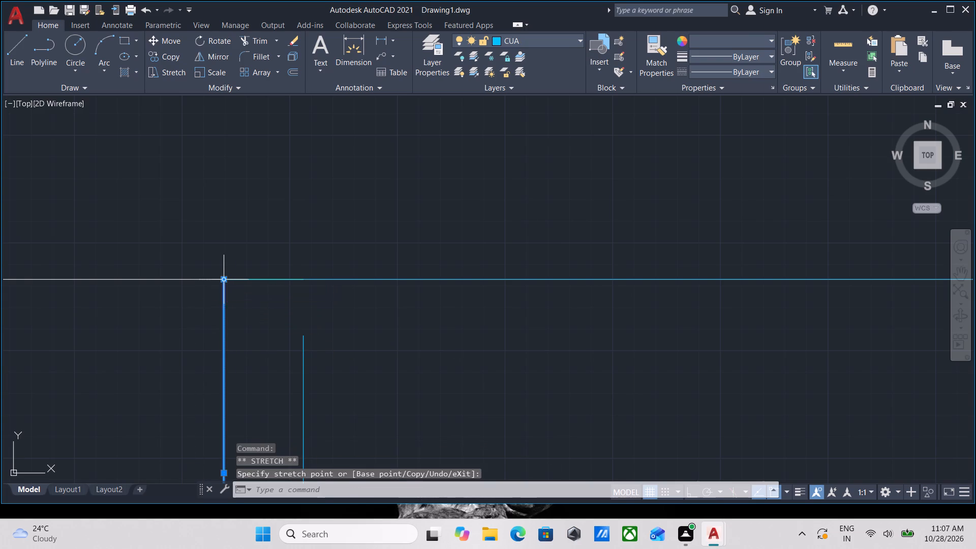
key("Escape")
left_click(333, 338)
left_click(252, 349)
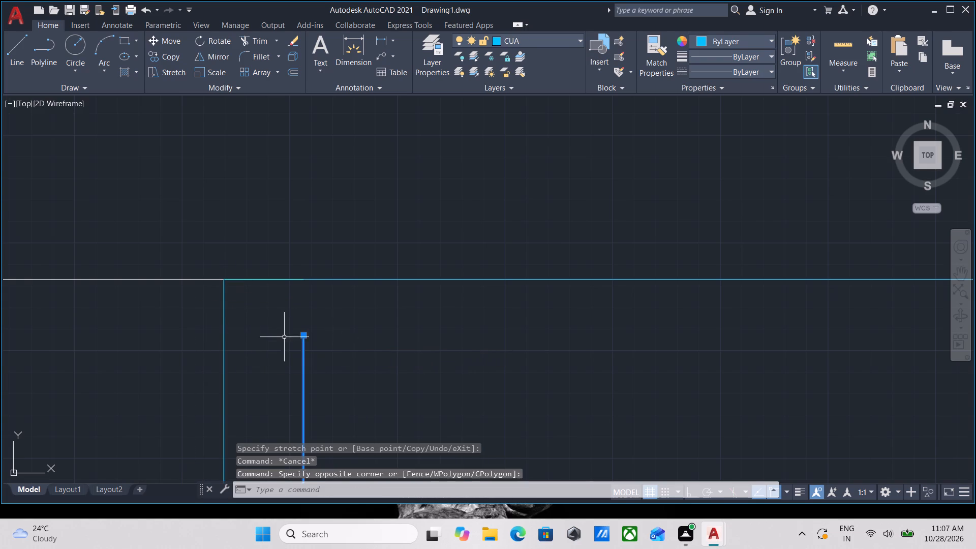
left_click(304, 335)
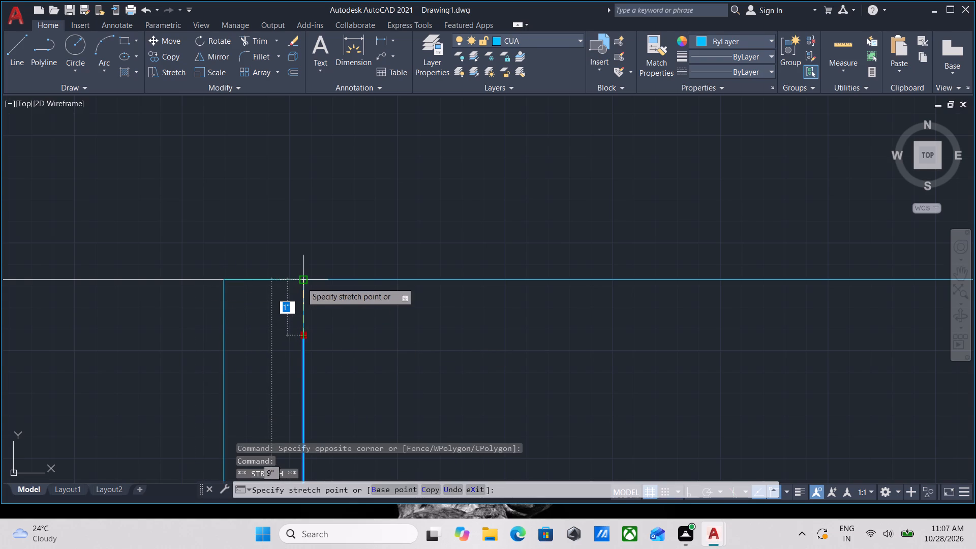
left_click(302, 281)
key("Escape")
Stretch both vertical lines of the window's right end frame up about 1" to the wall's inner face line.
scroll(303, 281, "down", 3)
middle_click_drag(440, 330, 252, 319)
scroll(666, 311, "up", 2)
scroll(608, 308, "up", 2)
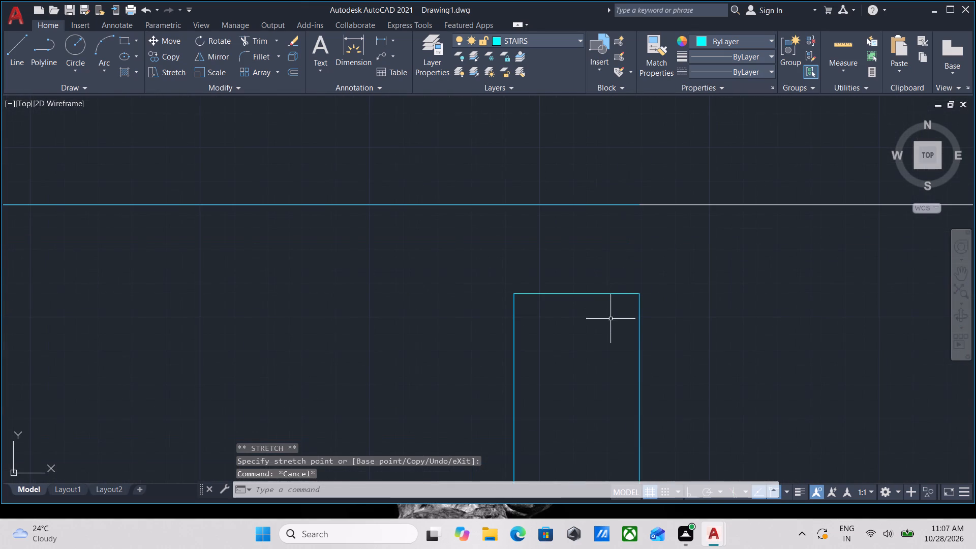
left_click(611, 319)
key("Escape")
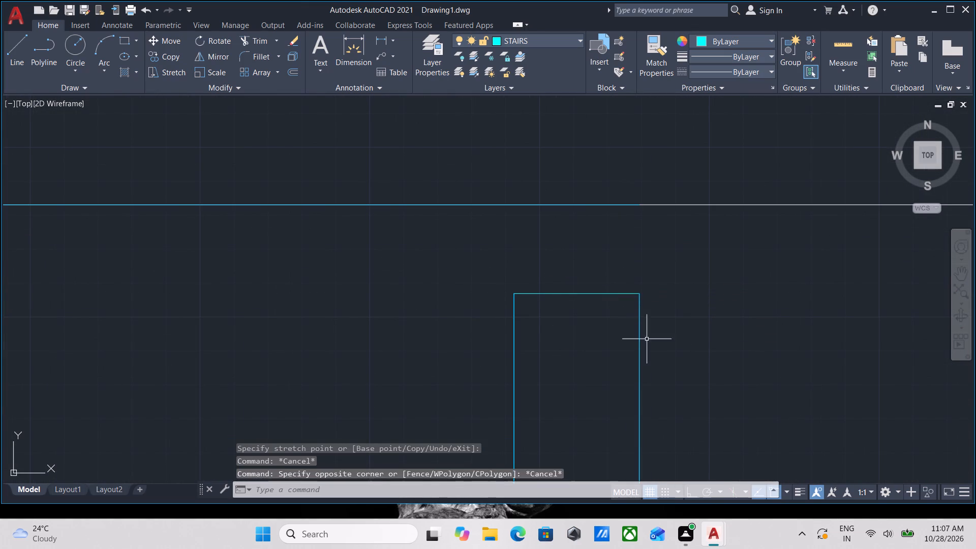
left_click(709, 339)
left_click(566, 352)
left_click(641, 293)
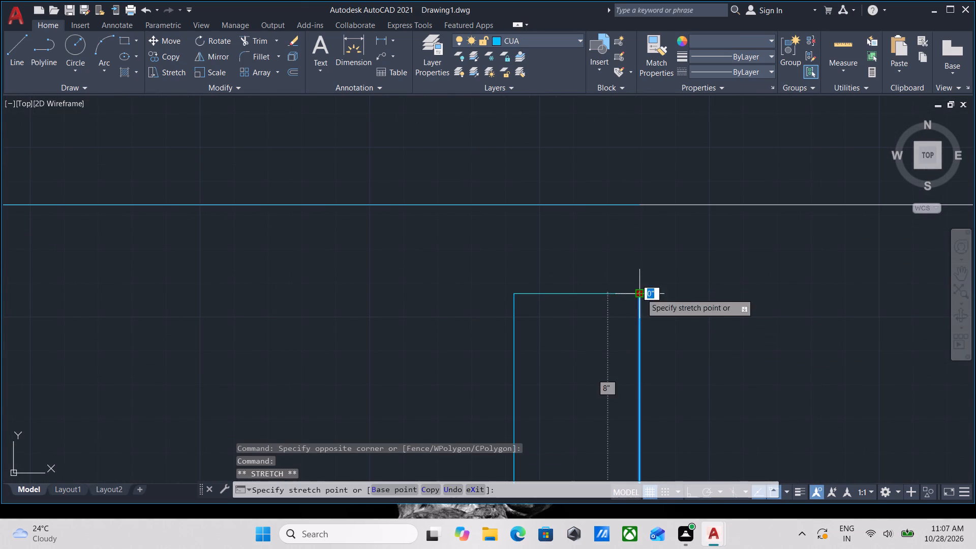
left_click(641, 203)
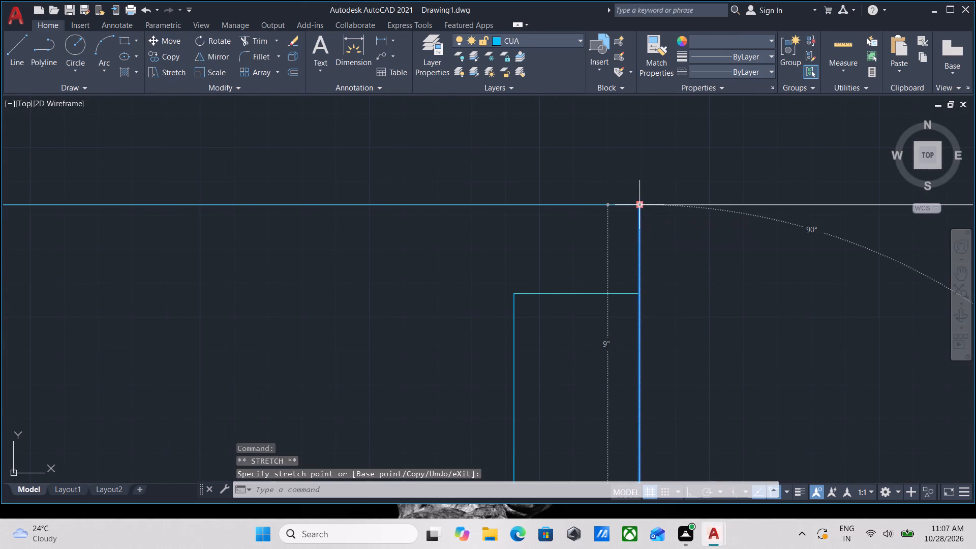
key("Escape")
left_click(557, 344)
left_click(456, 319)
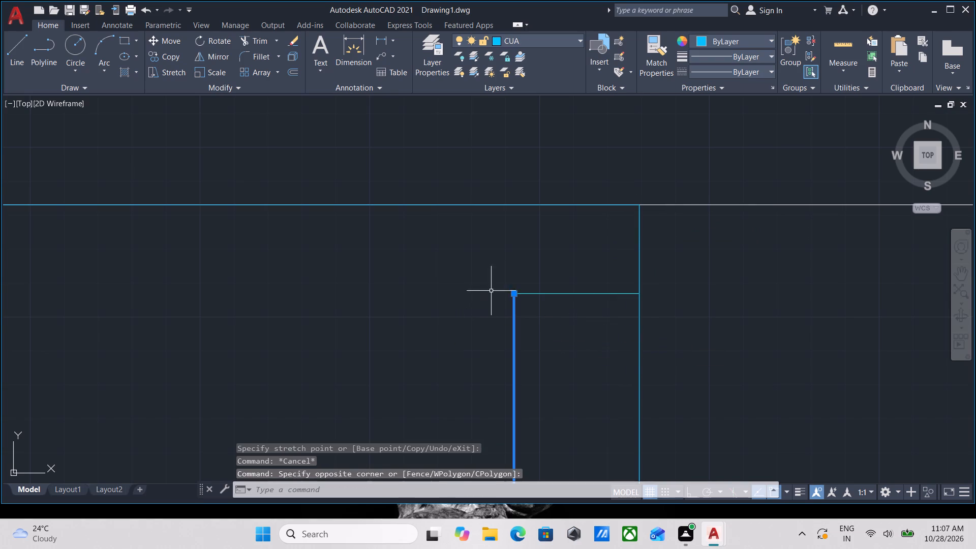
left_click(514, 292)
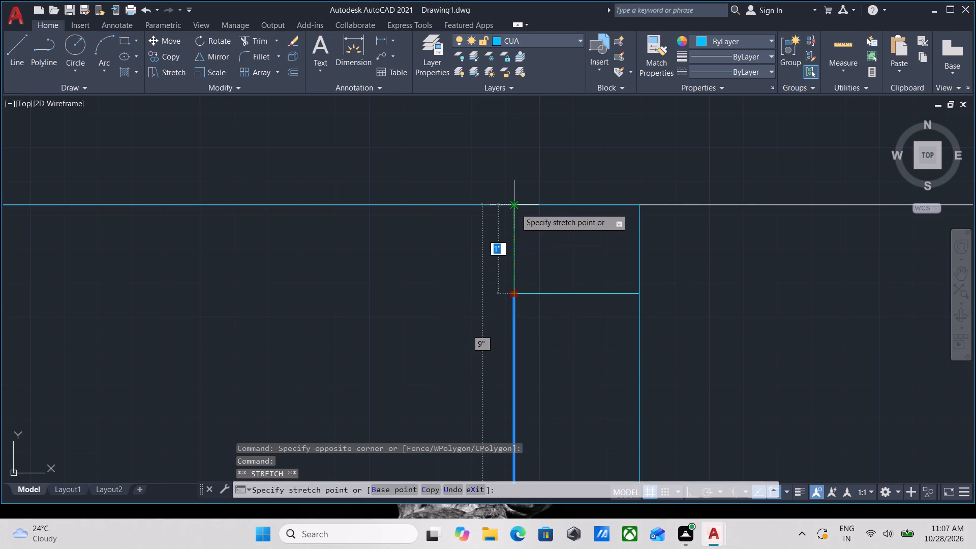
left_click(515, 208)
key("Escape")
Move the short top edge of the window's right end frame about 1" up onto the wall's inner face line.
scroll(590, 285, "down", 3)
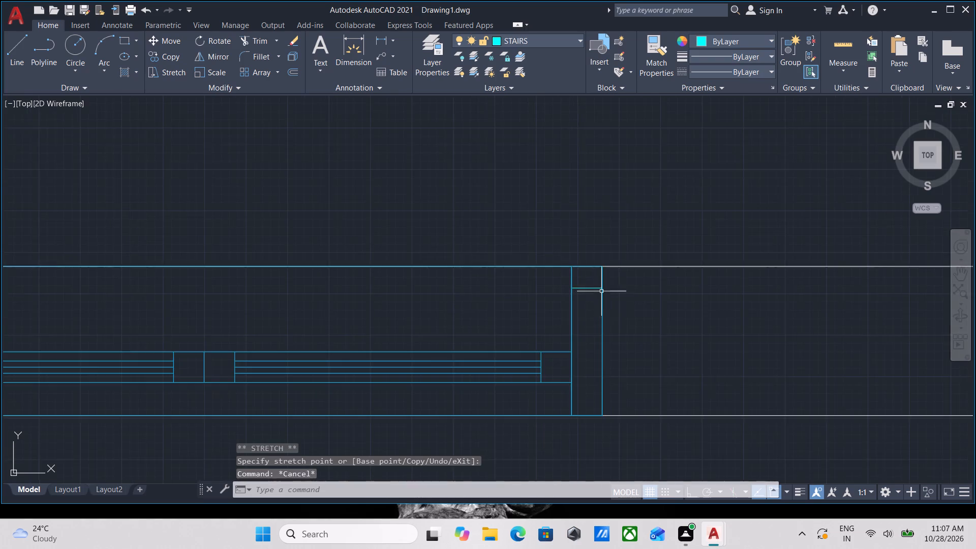
middle_click_drag(642, 311, 845, 322)
scroll(635, 324, "down", 1)
middle_click_drag(635, 324, 618, 341)
scroll(725, 335, "up", 4)
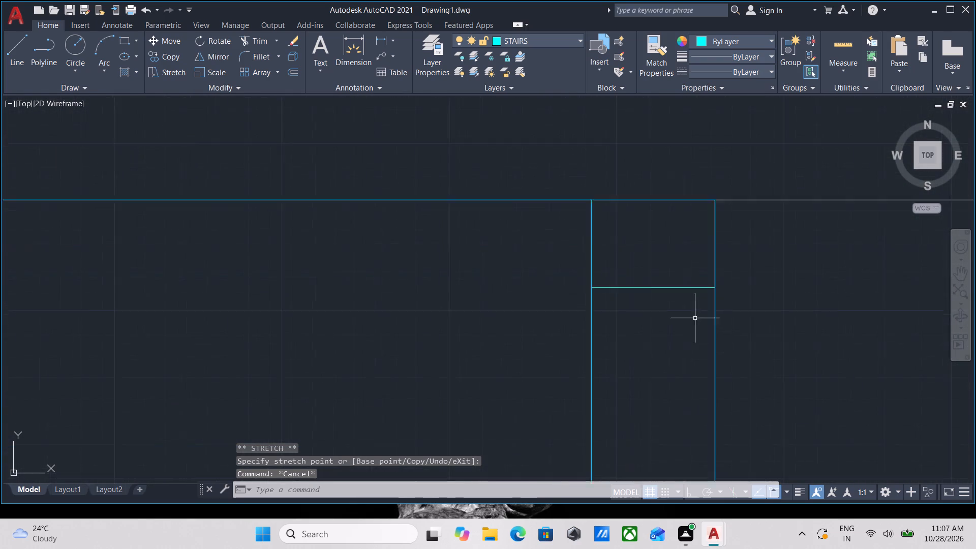
scroll(694, 318, "up", 1)
left_click(679, 311)
left_click(614, 231)
left_click(626, 271)
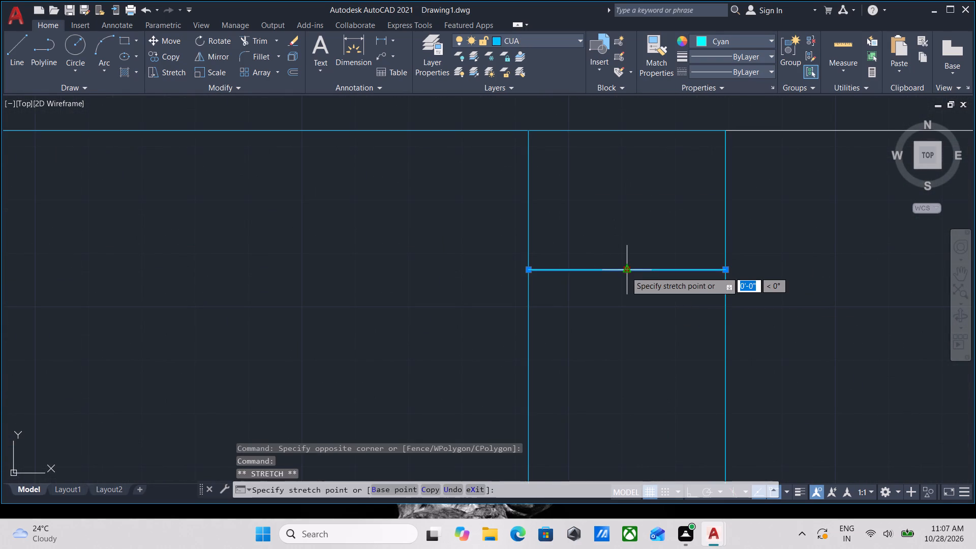
left_click(624, 130)
scroll(631, 221, "down", 3)
middle_click_drag(631, 221, 706, 200)
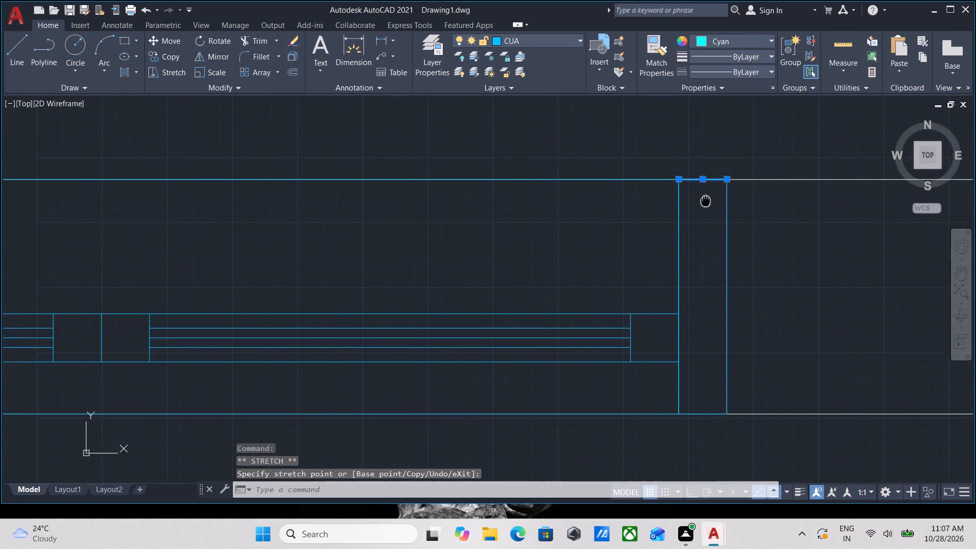
middle_click_drag(706, 200, 707, 200)
key("Escape")
Move the window's sliding sash assembly about 1" straight up between the end frames, with ortho on.
left_click(644, 377)
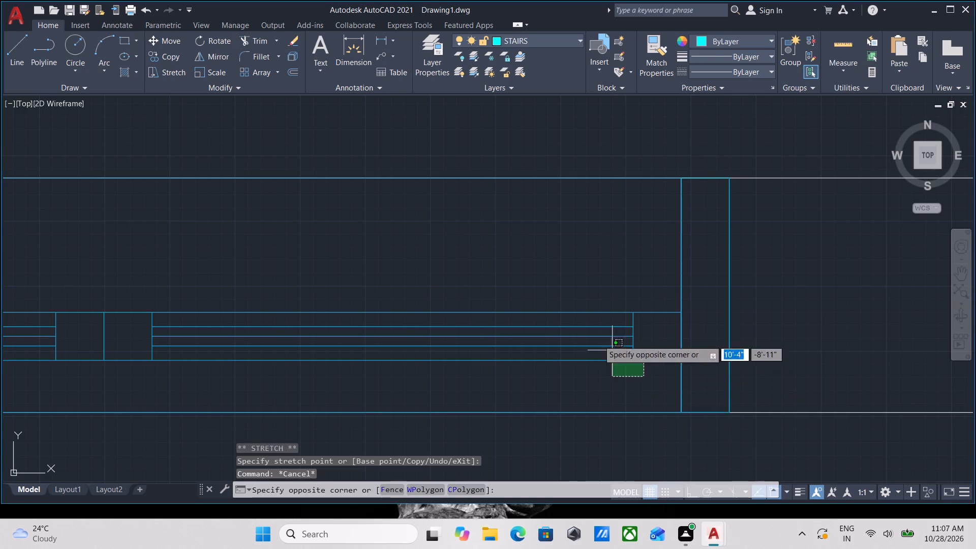
left_click(514, 290)
scroll(537, 278, "down", 2)
middle_click_drag(537, 278, 708, 280)
scroll(466, 304, "up", 1)
middle_click_drag(350, 301, 441, 318)
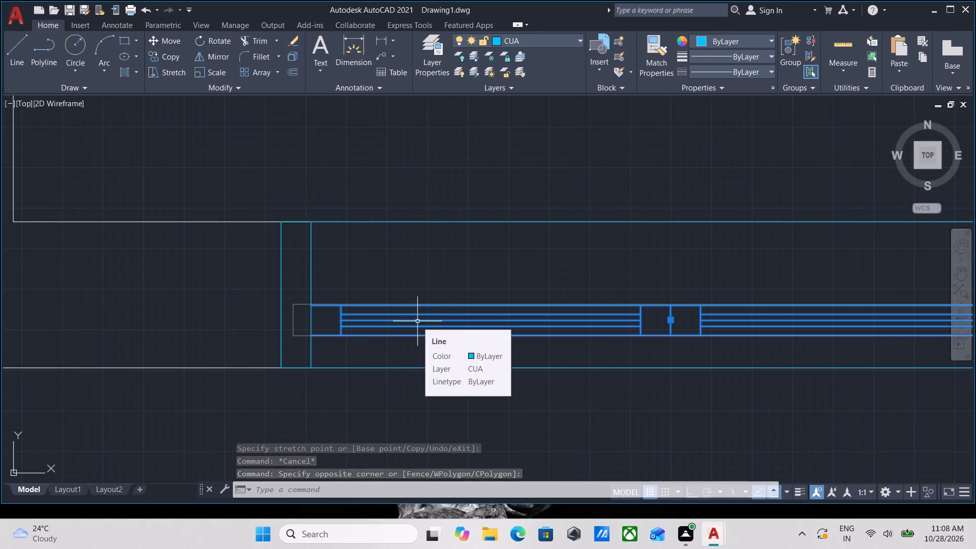
key("m")
key("Return")
scroll(295, 298, "up", 1)
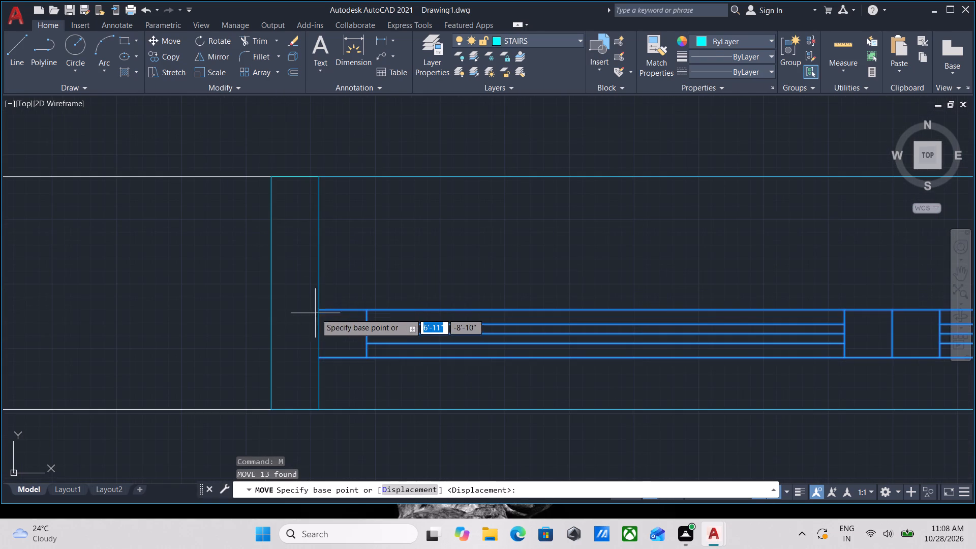
left_click(320, 309)
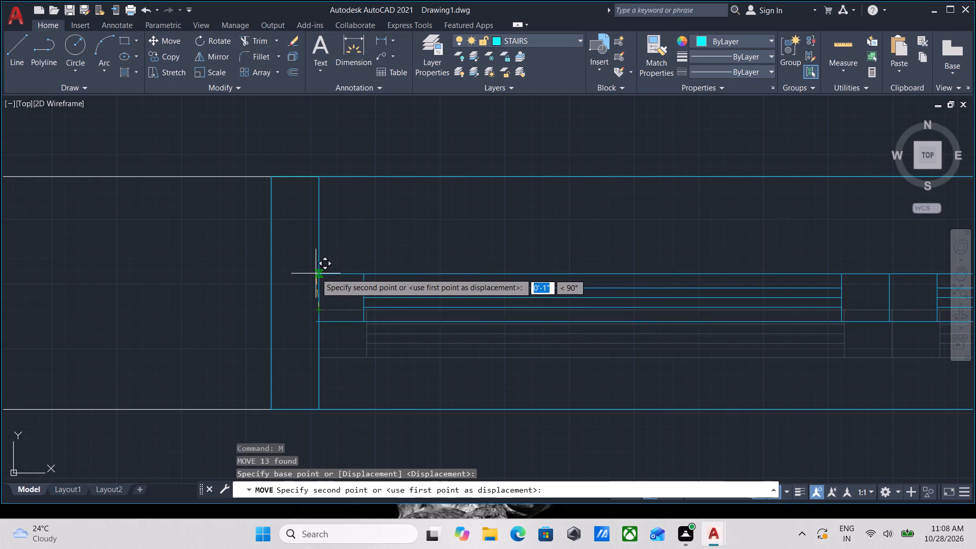
scroll(319, 255, "down", 1)
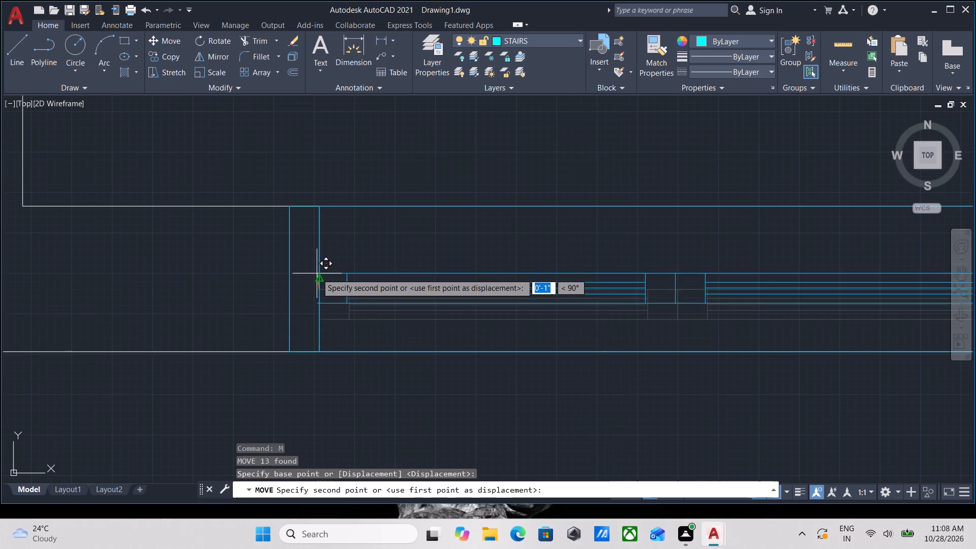
scroll(317, 273, "down", 1)
middle_click_drag(317, 273, 284, 304)
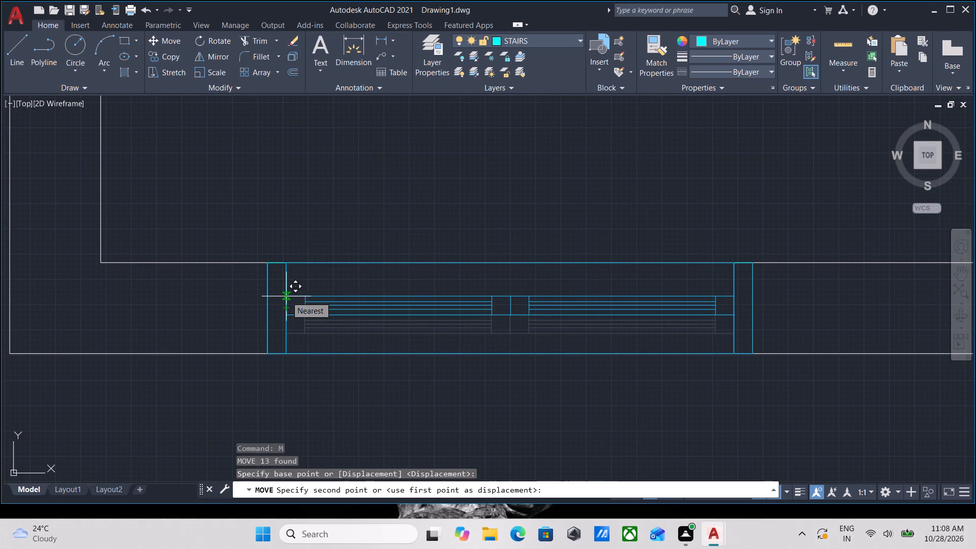
key("F8")
scroll(280, 303, "up", 2)
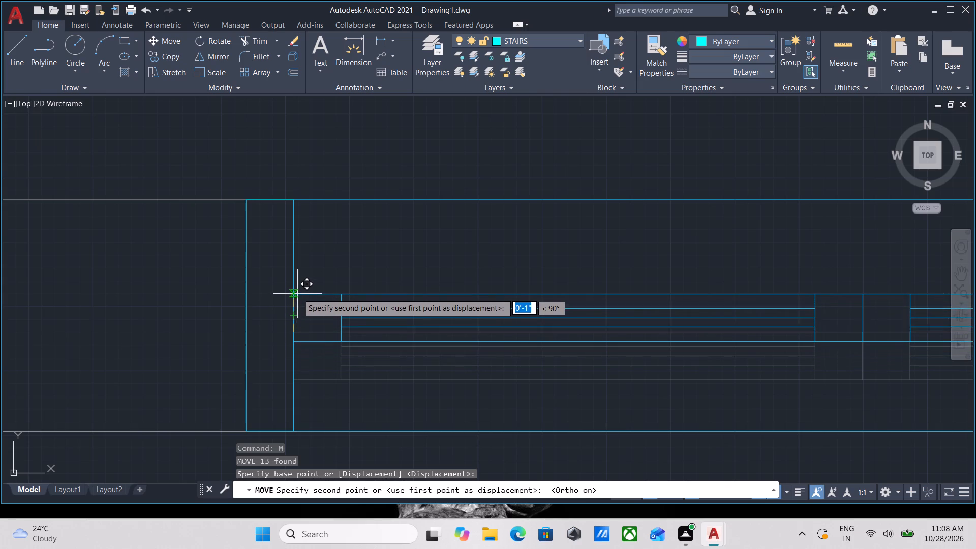
left_click(292, 291)
scroll(330, 263, "down", 2)
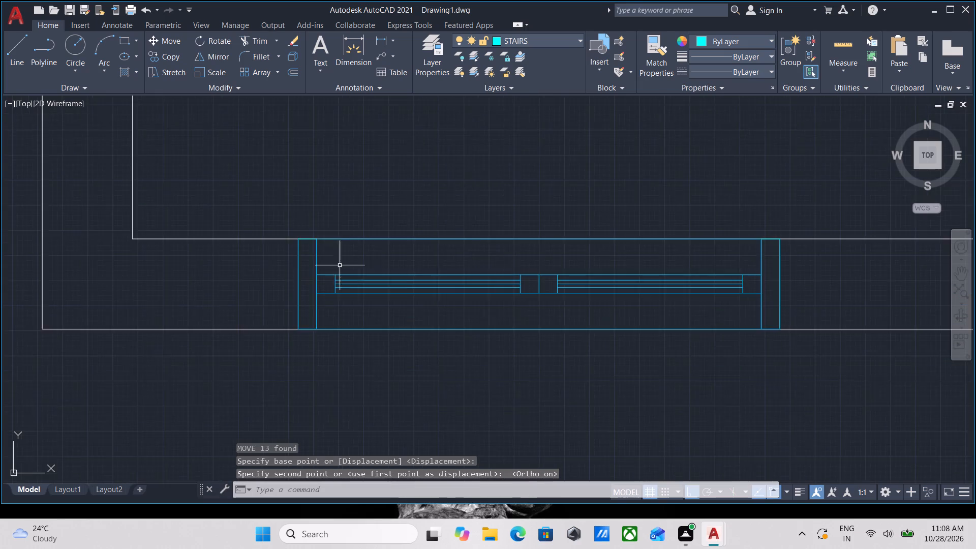
scroll(500, 297, "down", 2)
key("Escape")
scroll(607, 294, "up", 2)
Group the end frames, sashes and long top and bottom edges of the widened window in the lower wall.
left_click(658, 300)
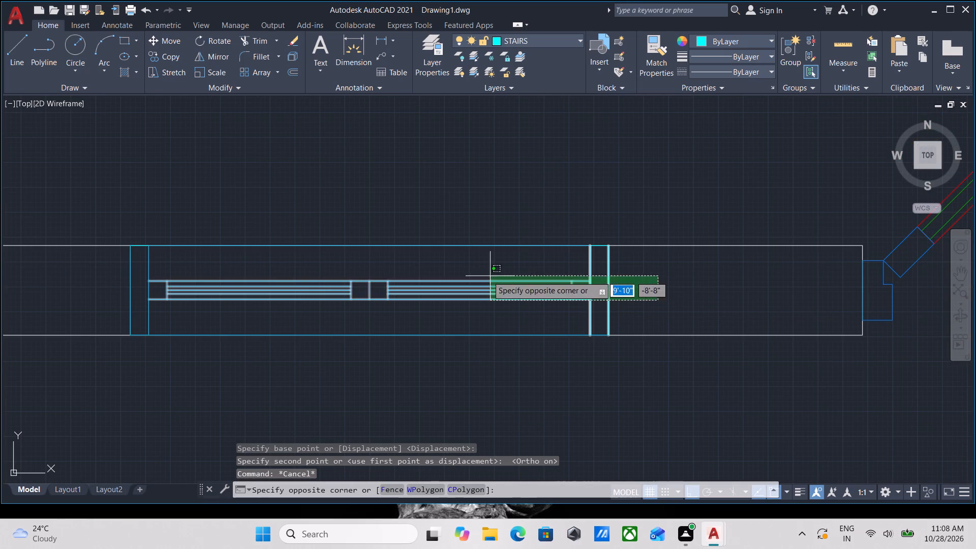
left_click(87, 269)
scroll(314, 335, "up", 2)
middle_click_drag(379, 311, 372, 351)
scroll(341, 248, "down", 1)
middle_click_drag(341, 248, 380, 377)
left_click(370, 267)
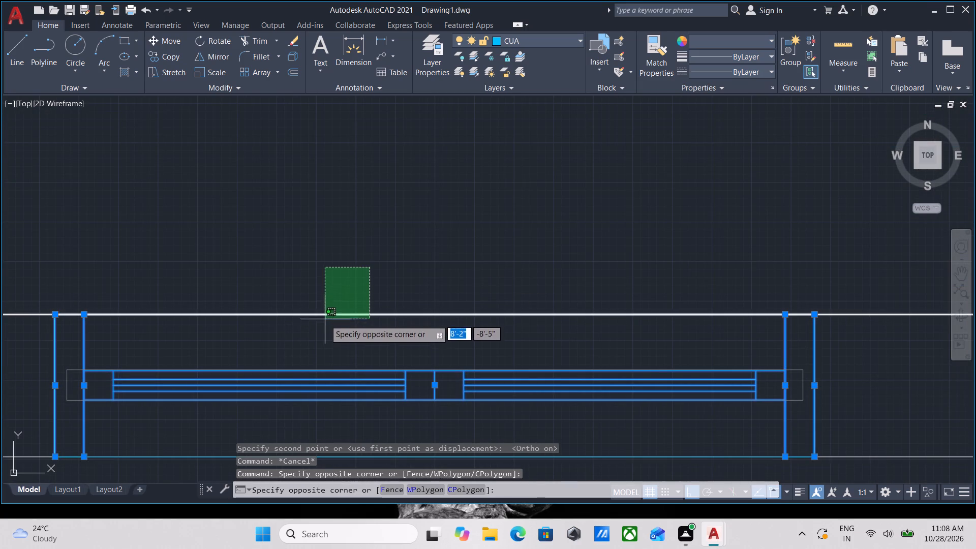
left_click(386, 272)
middle_click_drag(42, 254, 223, 241)
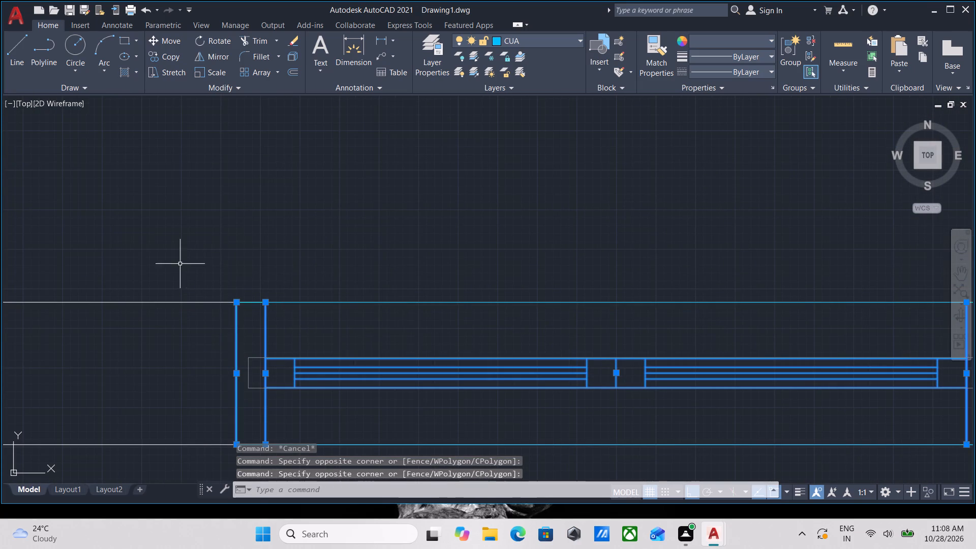
left_click(177, 263)
middle_click_drag(570, 320, 313, 338)
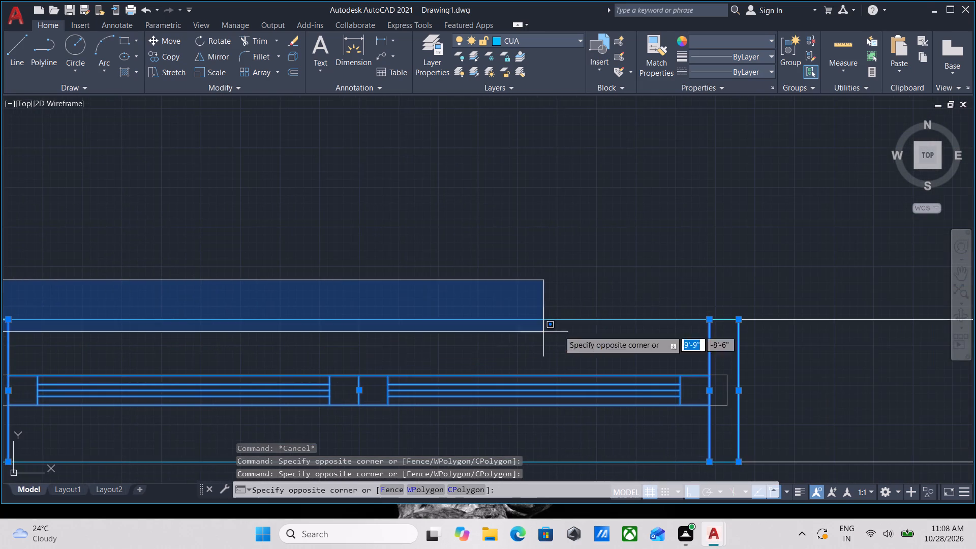
left_click(772, 335)
scroll(360, 299, "down", 1)
middle_click_drag(359, 299, 564, 244)
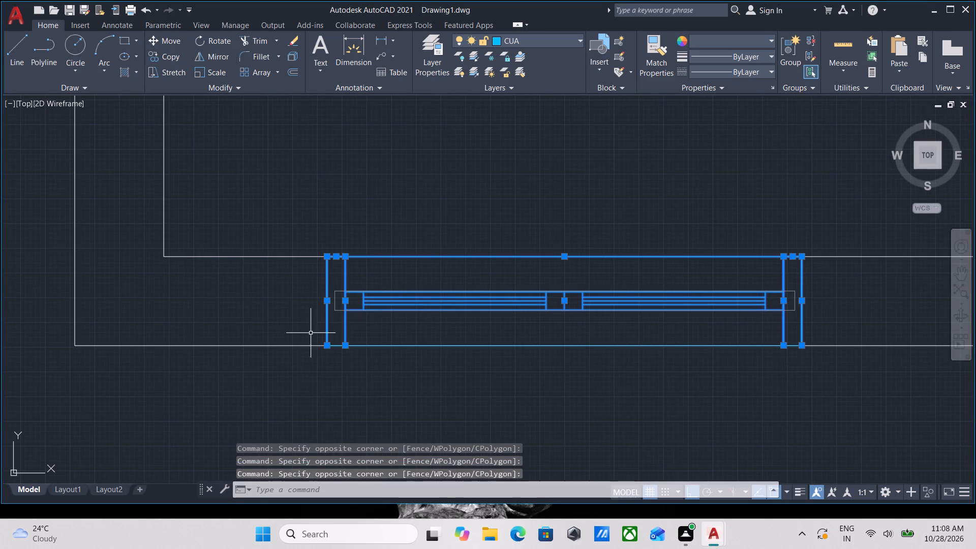
left_click(291, 315)
middle_click_drag(638, 379, 509, 393)
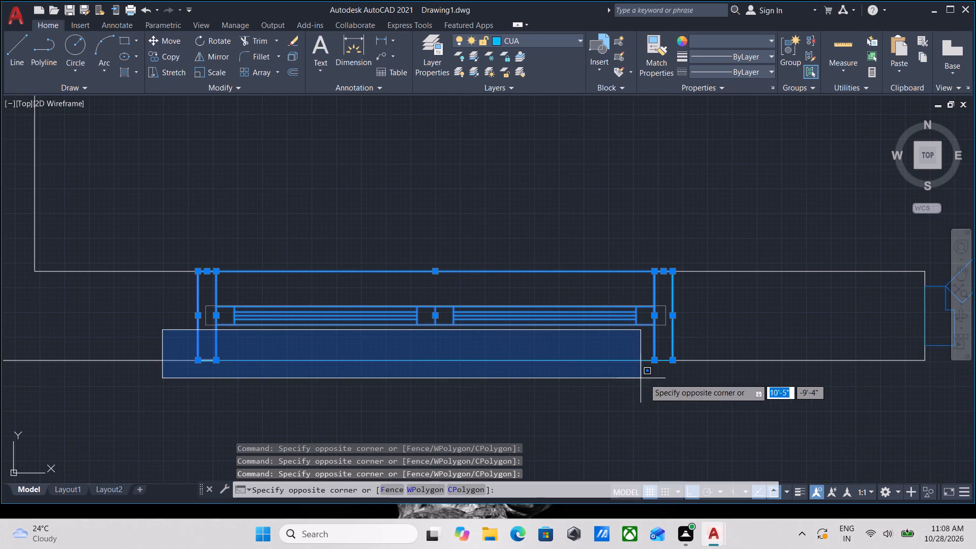
left_click(709, 380)
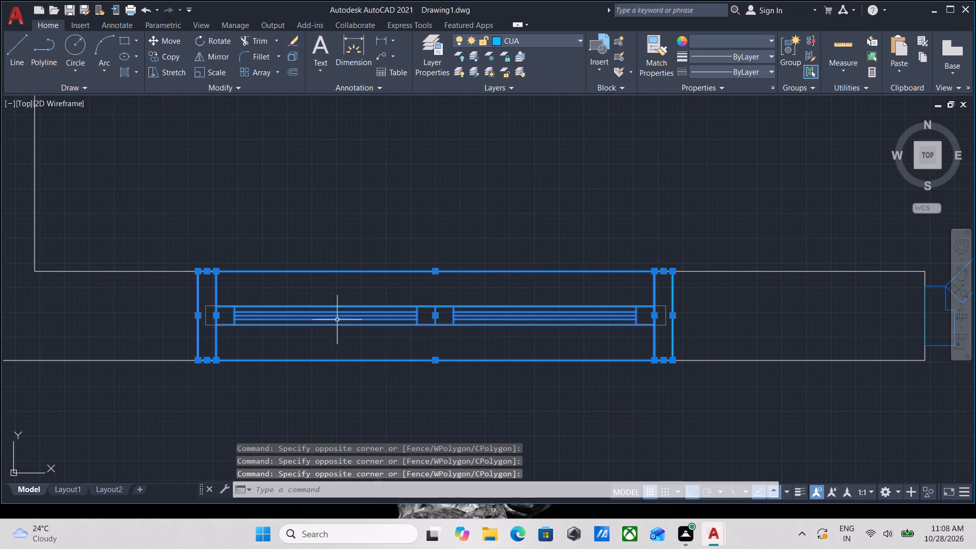
scroll(255, 334, "up", 1)
middle_click_drag(258, 334, 310, 420)
scroll(310, 420, "up", 1)
key("g")
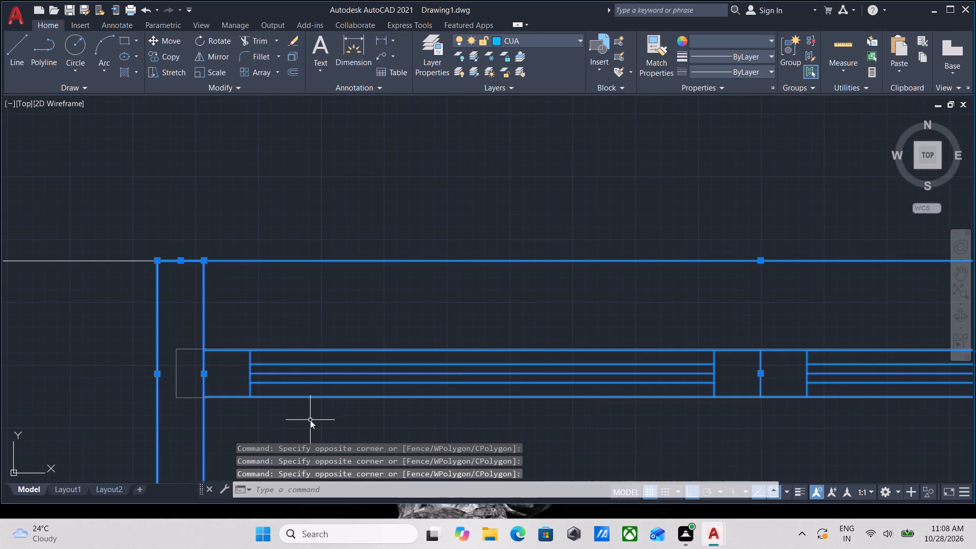
key("Return")
Copy the grouped window from the left plan's lower-left wall into the bottom wall of the lower-right room, with ortho off.
scroll(494, 406, "down", 1)
left_click(544, 412)
left_click(442, 344)
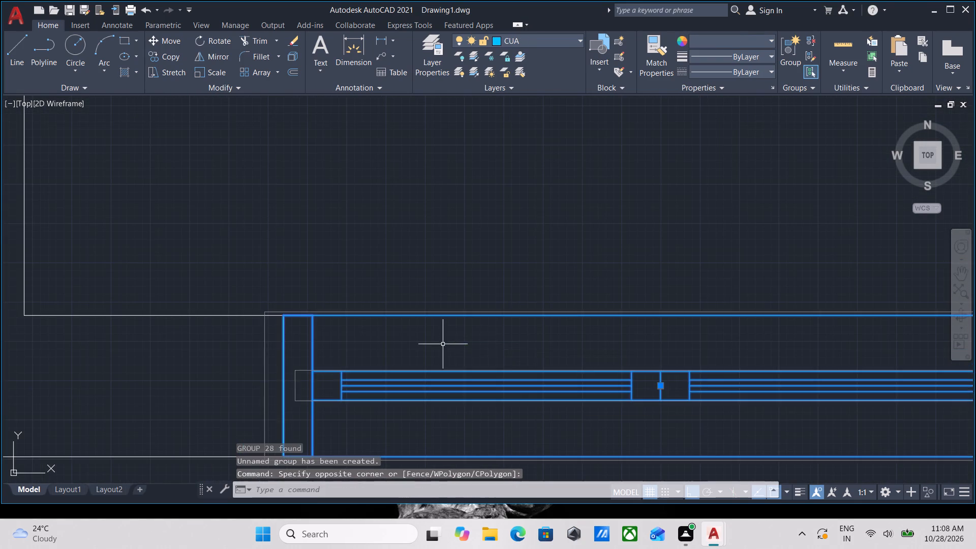
scroll(515, 354, "down", 3)
middle_click_drag(516, 354, 408, 354)
scroll(509, 390, "up", 2)
middle_click_drag(466, 379, 535, 433)
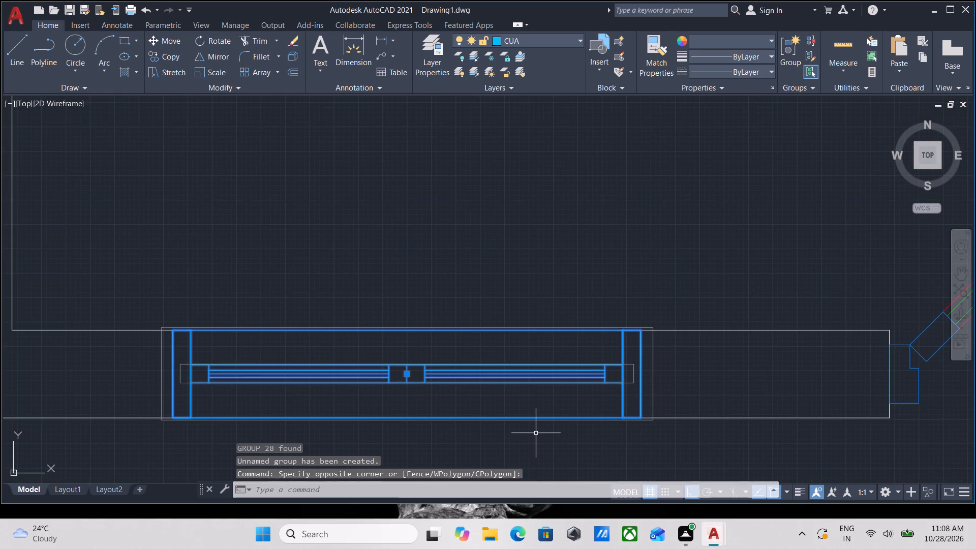
scroll(414, 388, "up", 1)
middle_click_drag(414, 388, 593, 440)
scroll(593, 440, "up", 1)
scroll(597, 425, "down", 2)
middle_click_drag(597, 425, 527, 428)
type("CO")
key("Return")
scroll(499, 376, "down", 2)
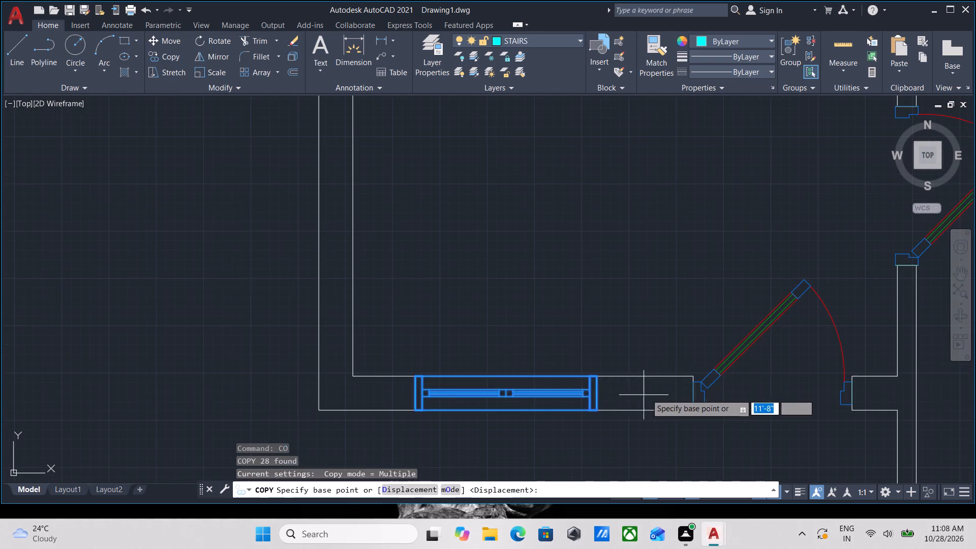
scroll(663, 383, "down", 1)
middle_click_drag(663, 383, 732, 396)
scroll(623, 394, "up", 1)
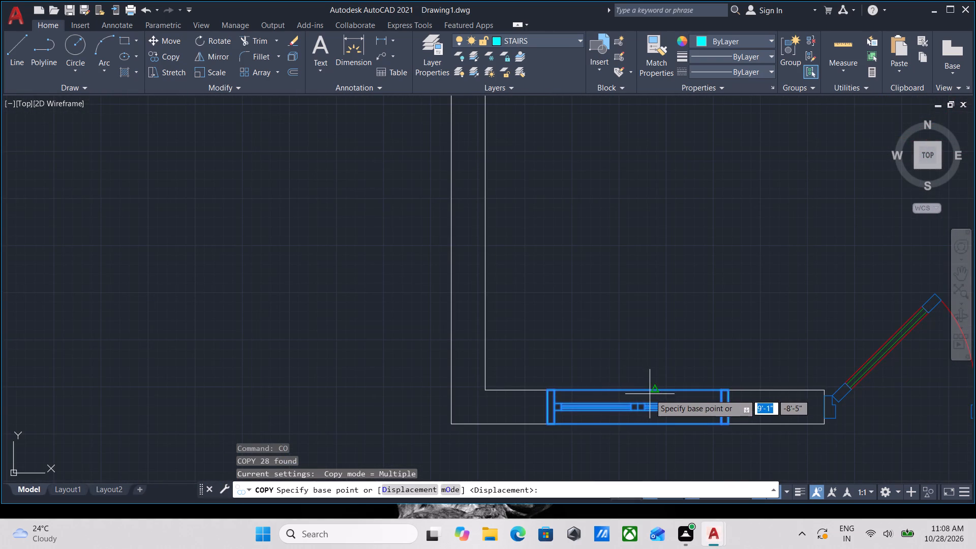
left_click(639, 387)
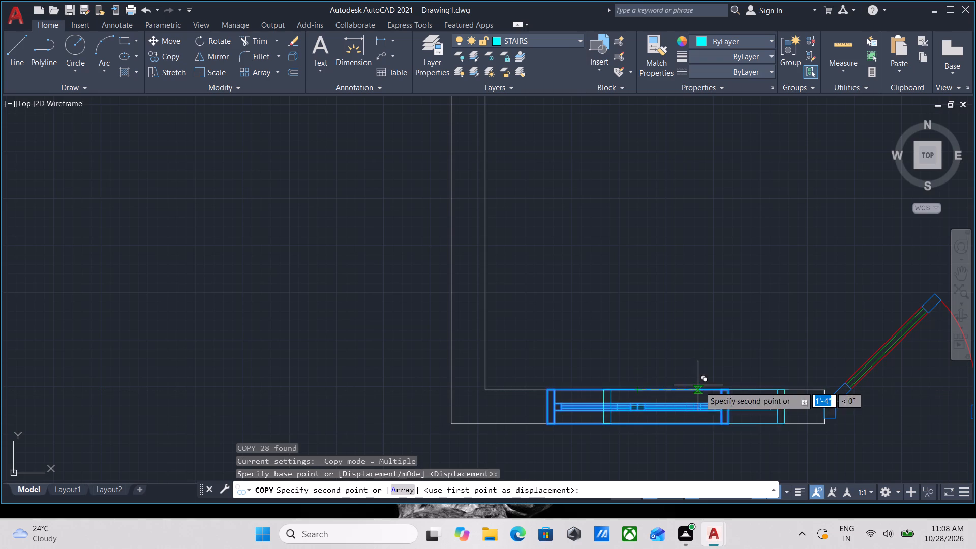
key("F8")
scroll(718, 506, "down", 2)
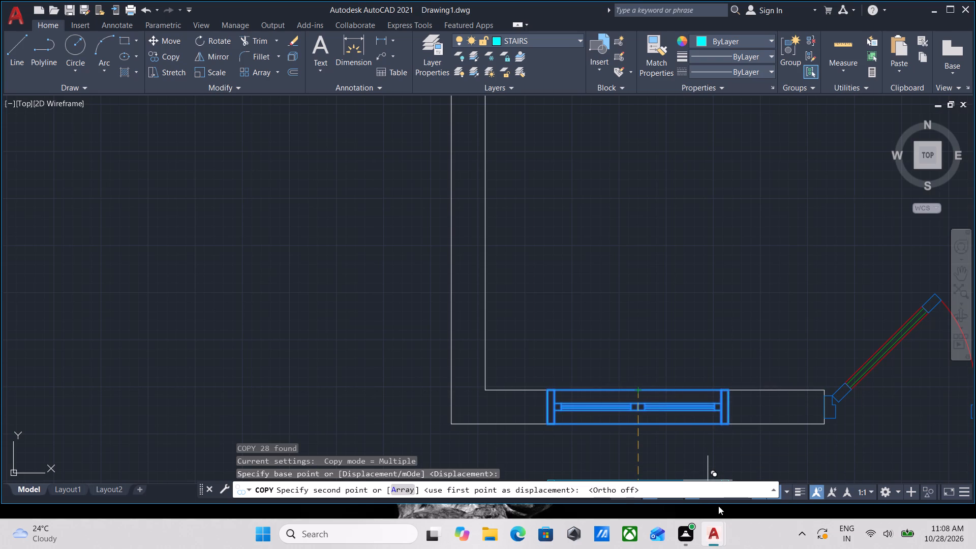
middle_click(718, 506)
scroll(703, 284, "down", 2)
middle_click_drag(722, 339, 543, 346)
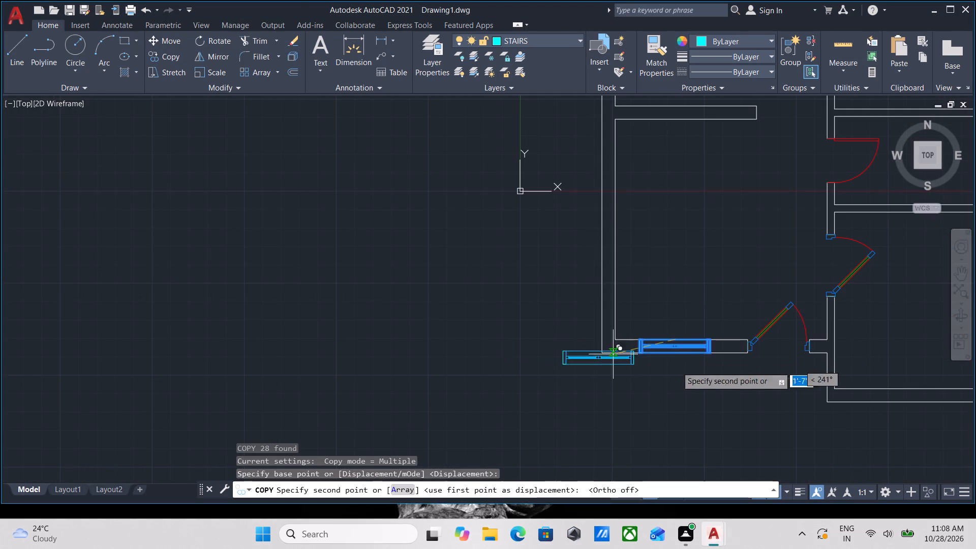
middle_click_drag(806, 395, 571, 398)
scroll(704, 411, "up", 2)
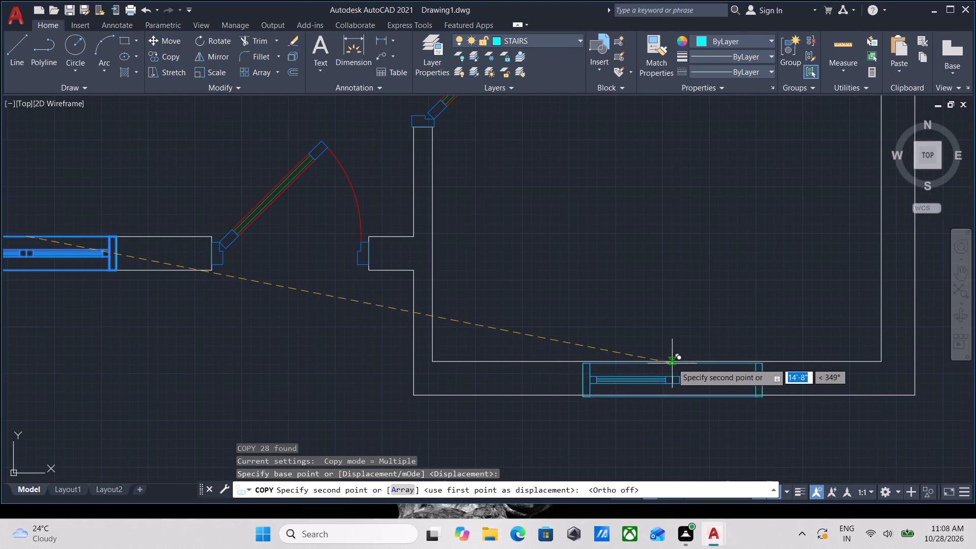
scroll(766, 360, "down", 3)
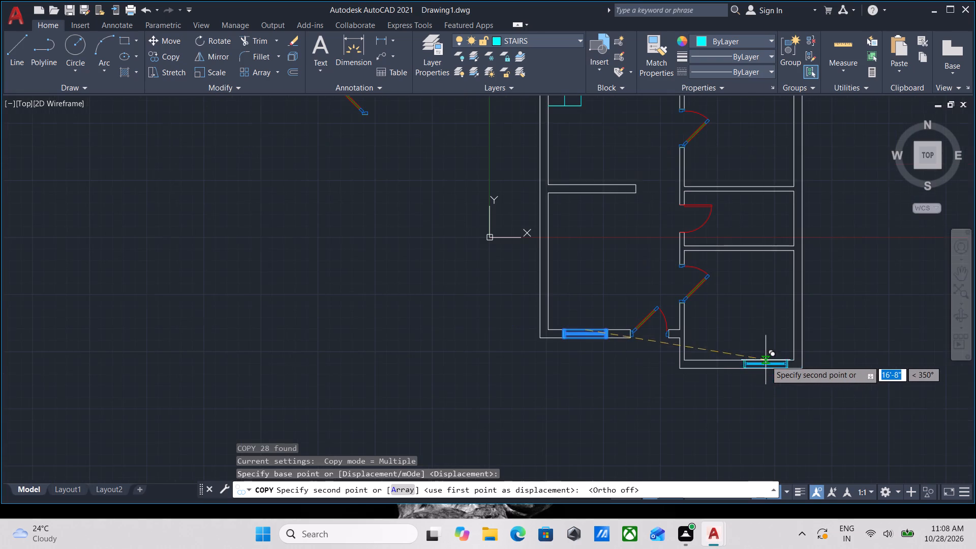
left_click(741, 361)
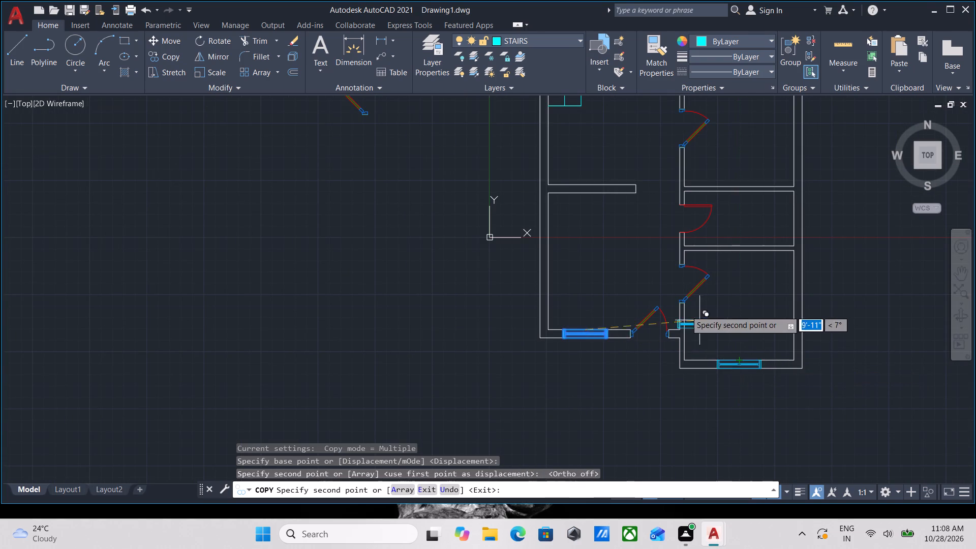
Place another copy of the window in the empty space above the left floor plan and end the Copy command.
middle_click_drag(676, 305, 687, 457)
scroll(630, 358, "down", 1)
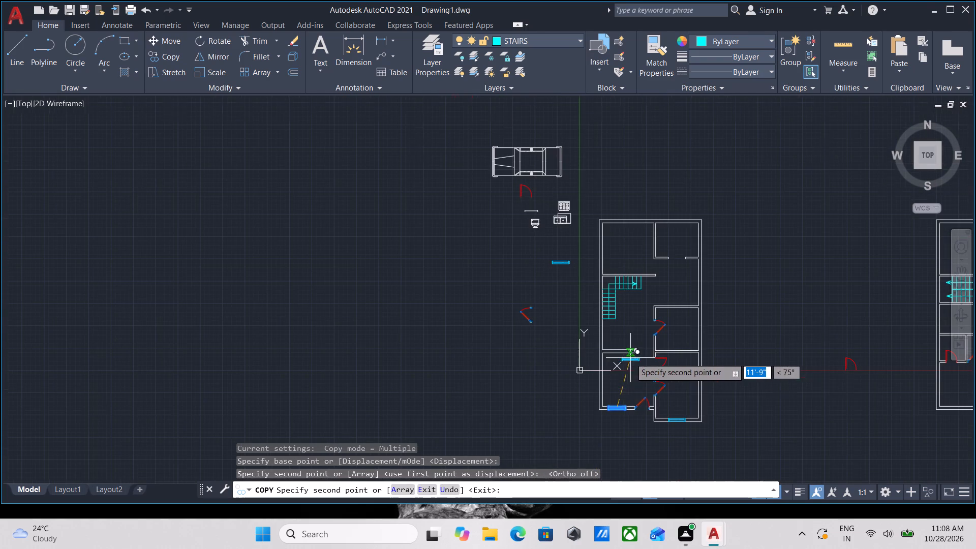
scroll(630, 358, "down", 1)
middle_click_drag(684, 338, 697, 478)
scroll(623, 339, "up", 2)
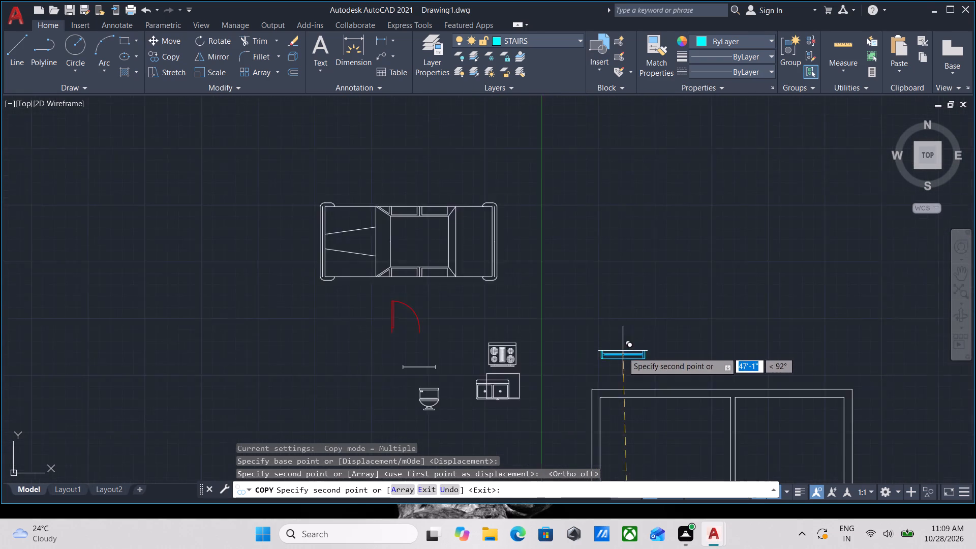
scroll(623, 352, "up", 1)
scroll(701, 408, "down", 2)
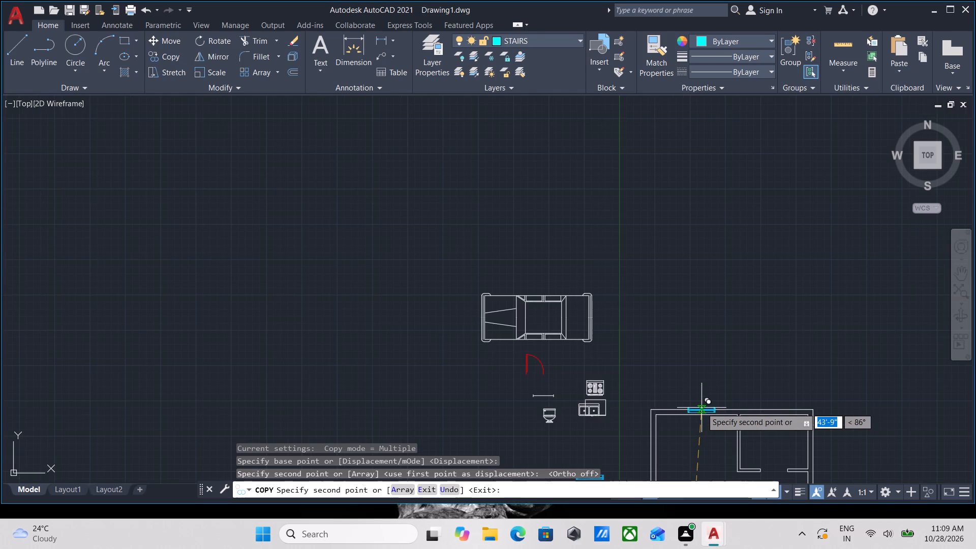
scroll(692, 356, "down", 2)
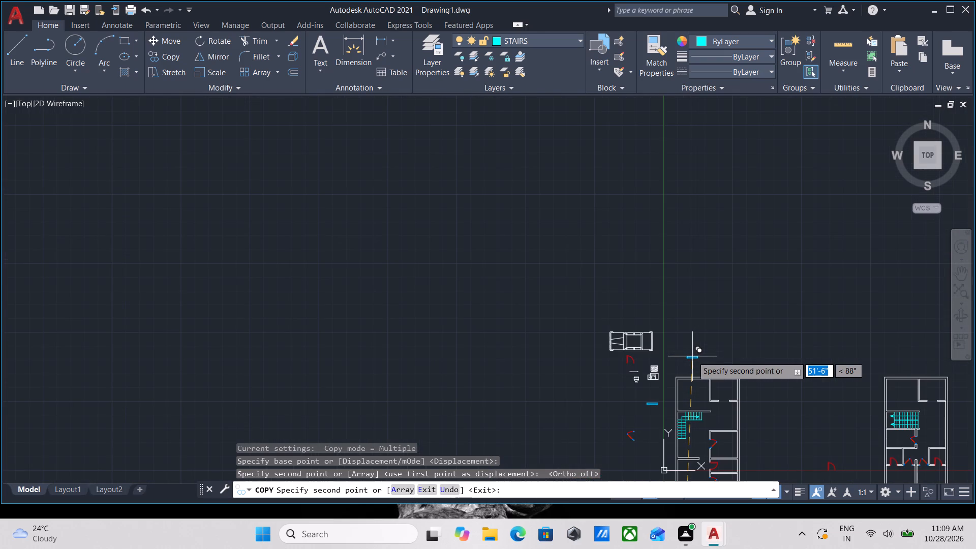
left_click(692, 356)
key("Escape")
Copy the spare window above the plan straight down into the top wall of the upper-left room, by its bottom edge midpoint.
scroll(694, 356, "up", 6)
left_click(724, 402)
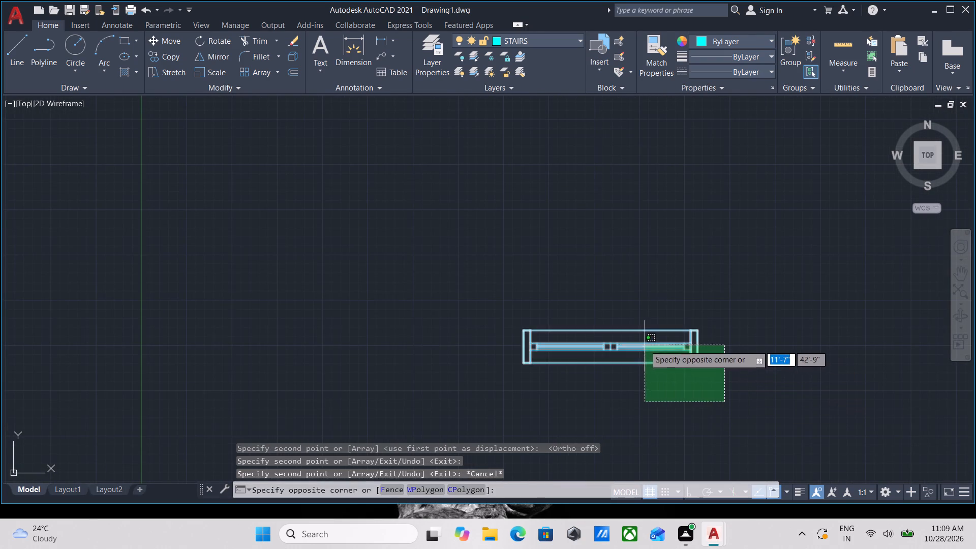
left_click(645, 345)
type("CO")
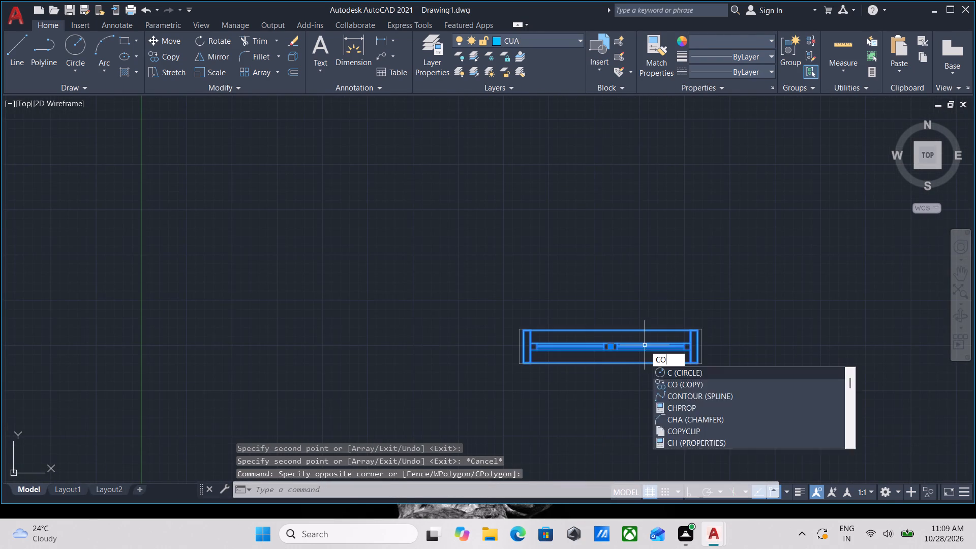
key("Return")
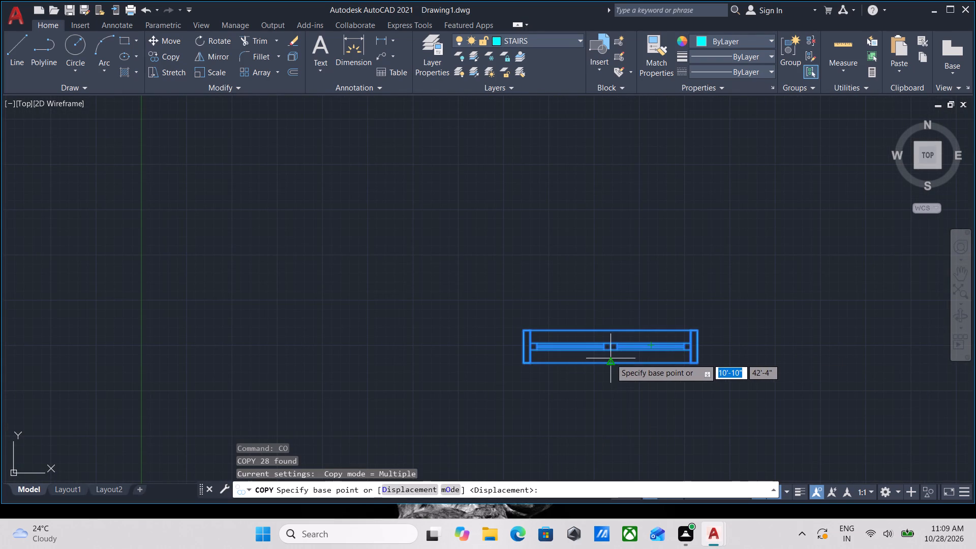
left_click(611, 358)
middle_click_drag(648, 412, 683, 300)
scroll(700, 278, "down", 3)
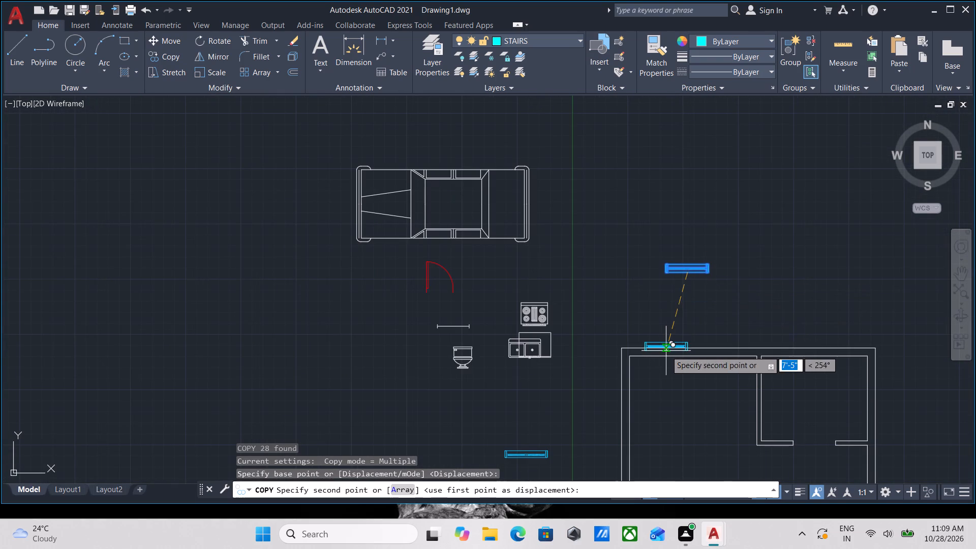
left_click(693, 356)
Place a second copy of the window in the top wall of the upper-right room and end the Copy command.
middle_click_drag(770, 343, 517, 358)
scroll(556, 367, "up", 1)
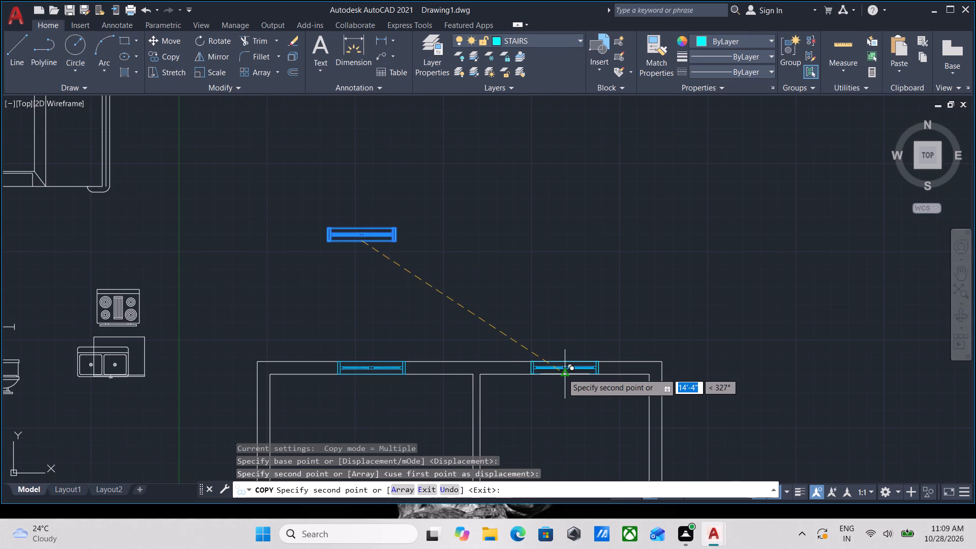
left_click(562, 373)
scroll(649, 321, "down", 3)
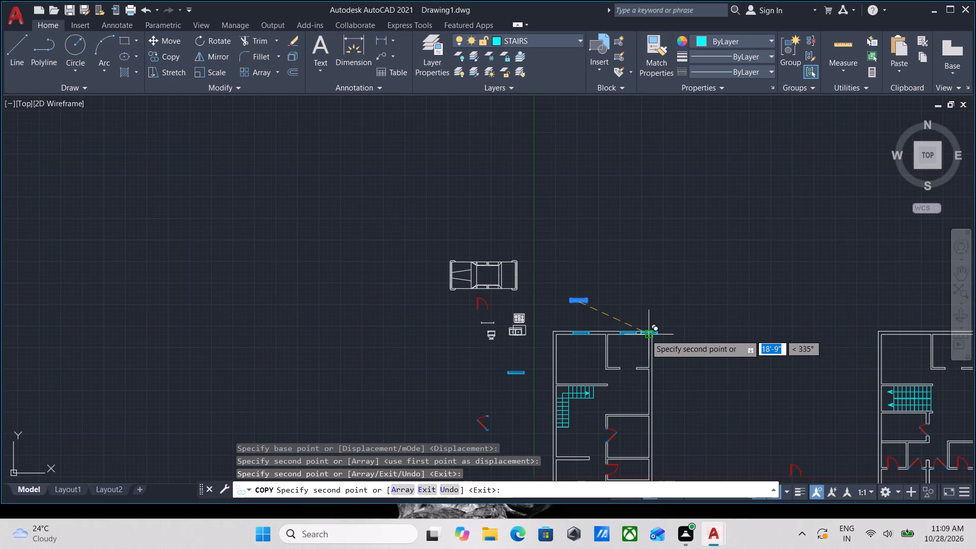
key("Escape")
Examine the left floor plan's walls and the windows placed in its top and bottom walls.
scroll(617, 365, "up", 3)
scroll(499, 311, "down", 2)
middle_click_drag(491, 309, 562, 294)
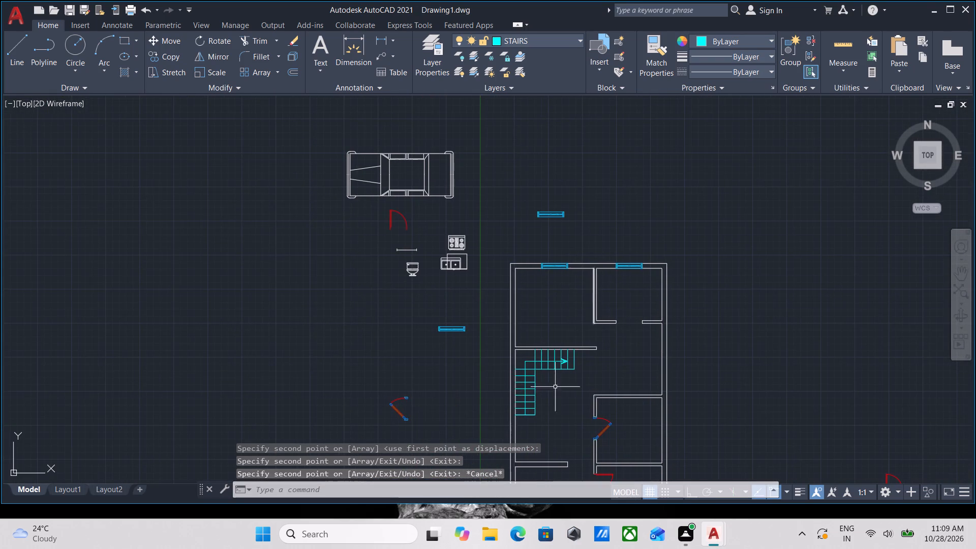
middle_click_drag(541, 391, 596, 341)
scroll(608, 334, "down", 2)
middle_click_drag(609, 364, 634, 338)
scroll(654, 395, "up", 3)
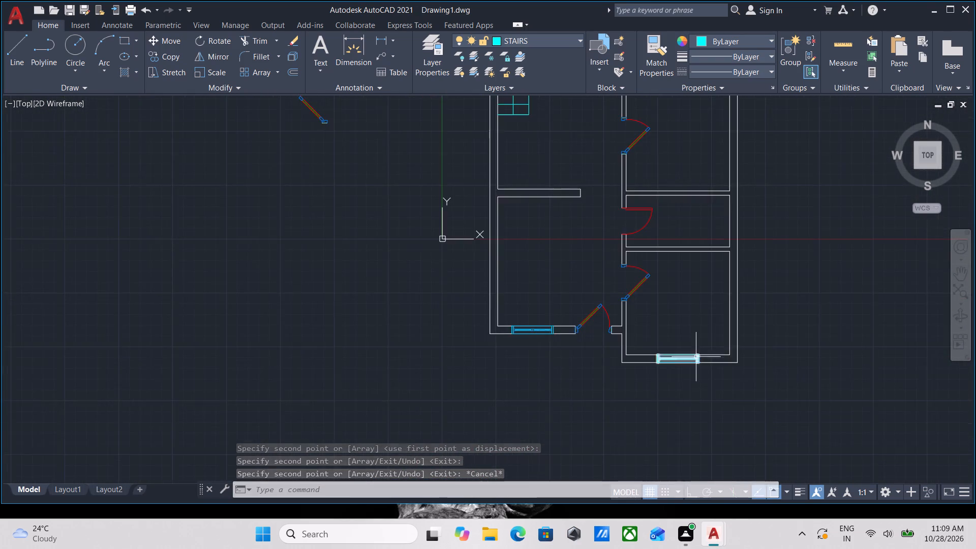
scroll(696, 357, "up", 4)
scroll(696, 356, "down", 1)
middle_click_drag(696, 356, 707, 395)
scroll(707, 395, "down", 1)
scroll(707, 395, "up", 1)
scroll(707, 395, "down", 1)
middle_click_drag(707, 395, 765, 459)
scroll(234, 236, "down", 2)
middle_click_drag(234, 236, 248, 282)
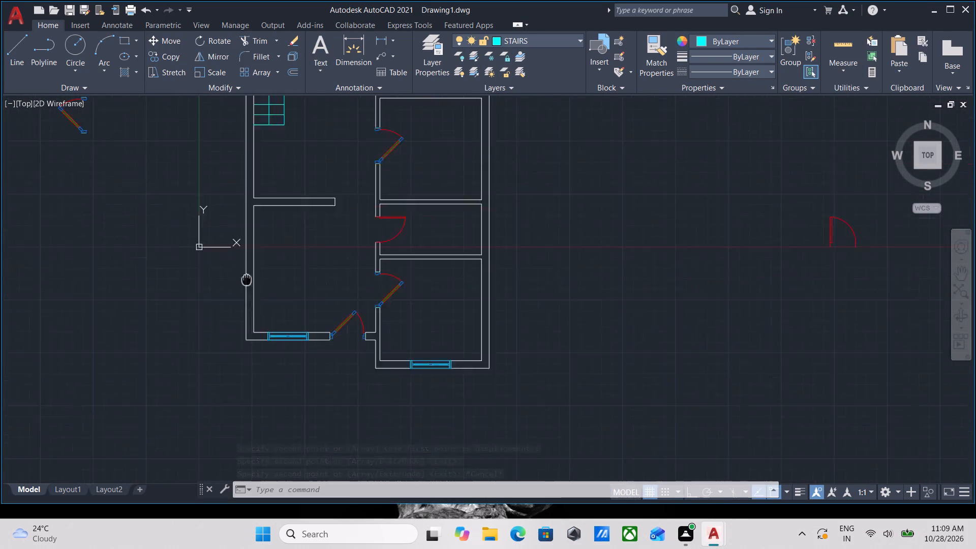
middle_click_drag(248, 282, 298, 354)
middle_click_drag(209, 240, 272, 375)
middle_click_drag(360, 260, 350, 343)
scroll(273, 276, "up", 2)
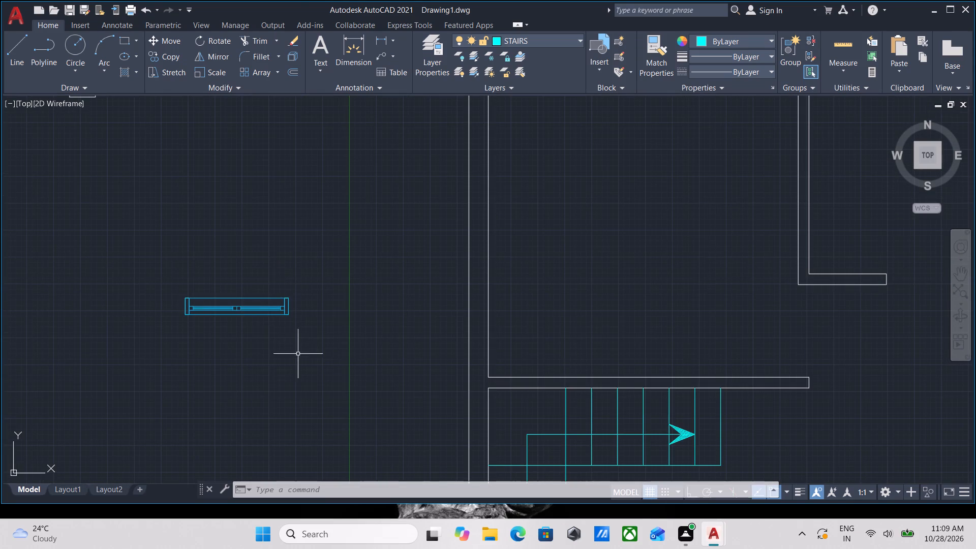
left_click(308, 356)
left_click(310, 334)
scroll(431, 243, "down", 2)
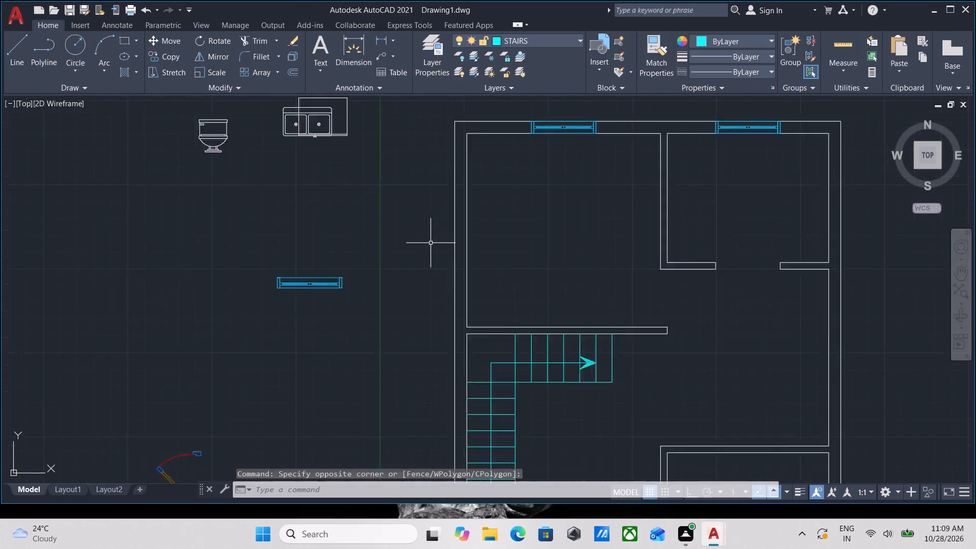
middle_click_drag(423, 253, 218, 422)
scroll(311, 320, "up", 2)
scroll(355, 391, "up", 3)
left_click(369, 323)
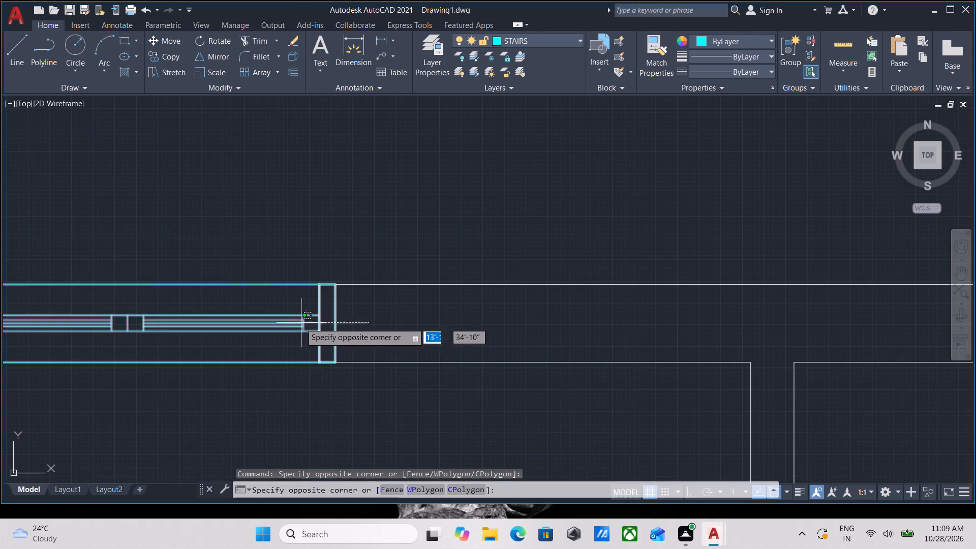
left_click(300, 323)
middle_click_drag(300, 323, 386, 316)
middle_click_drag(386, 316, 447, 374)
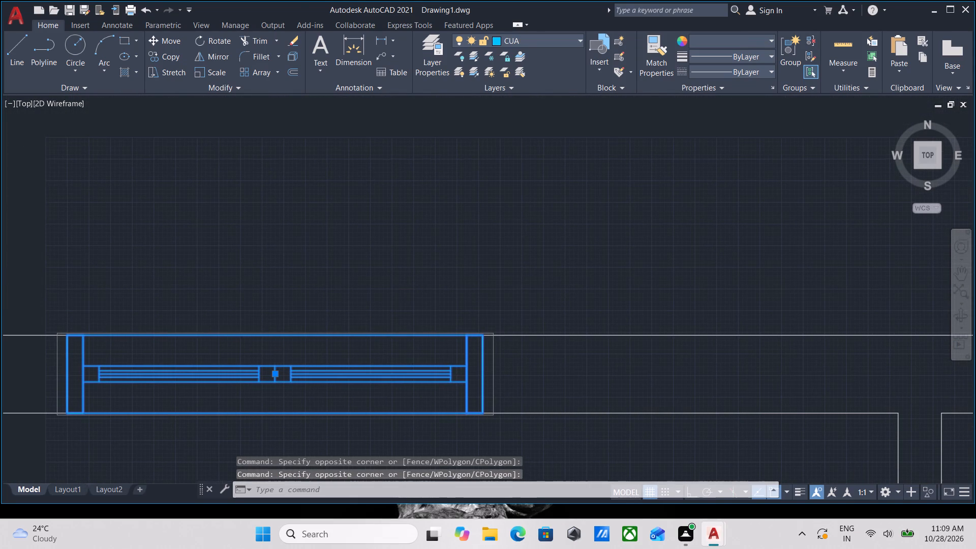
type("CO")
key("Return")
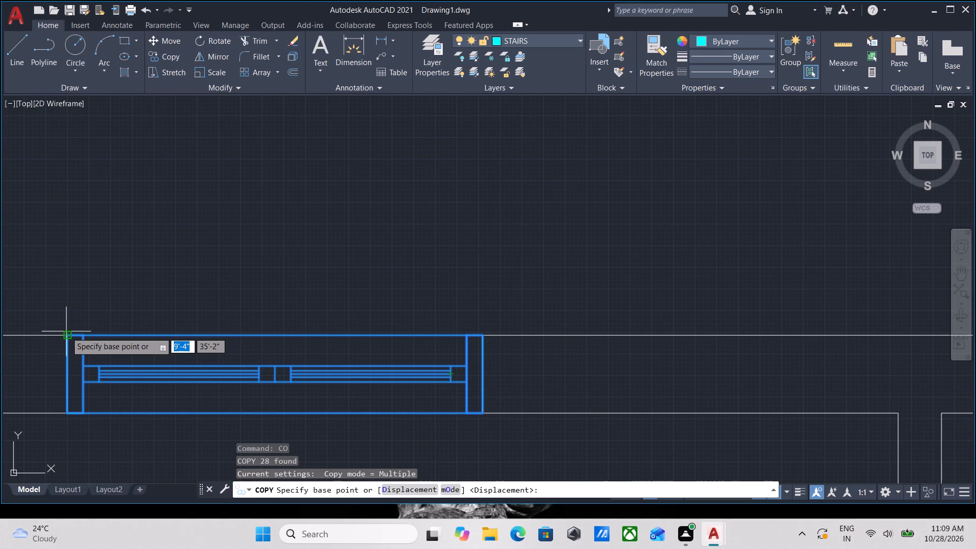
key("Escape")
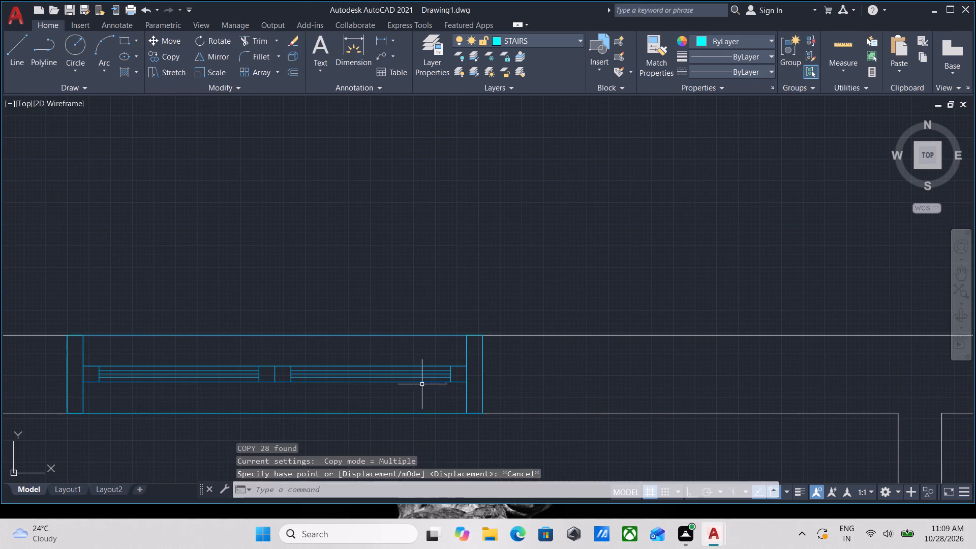
Copy the upper-left room's top-wall window, by its bottom edge midpoint, to the empty space outside the left plan's right outer wall.
left_click(520, 372)
left_click(393, 369)
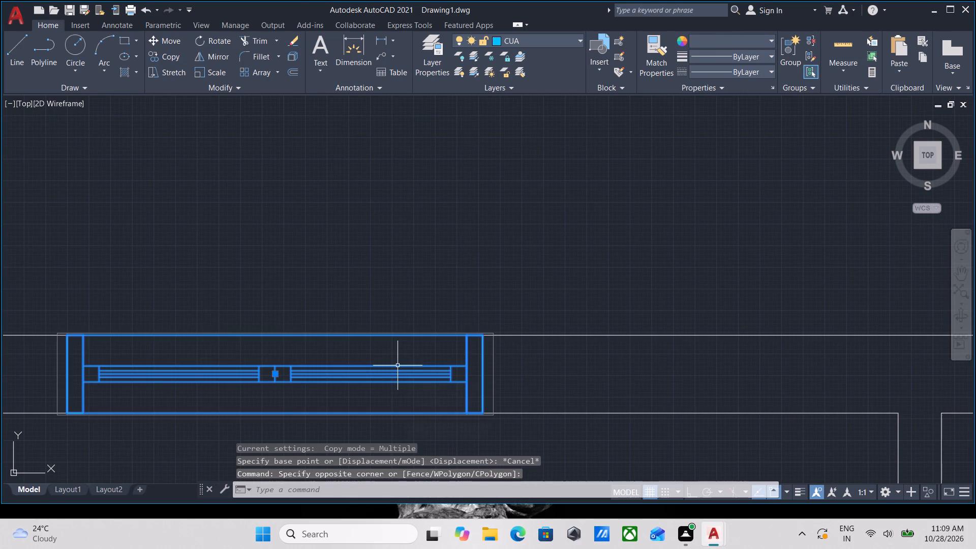
type("CO")
key("Return")
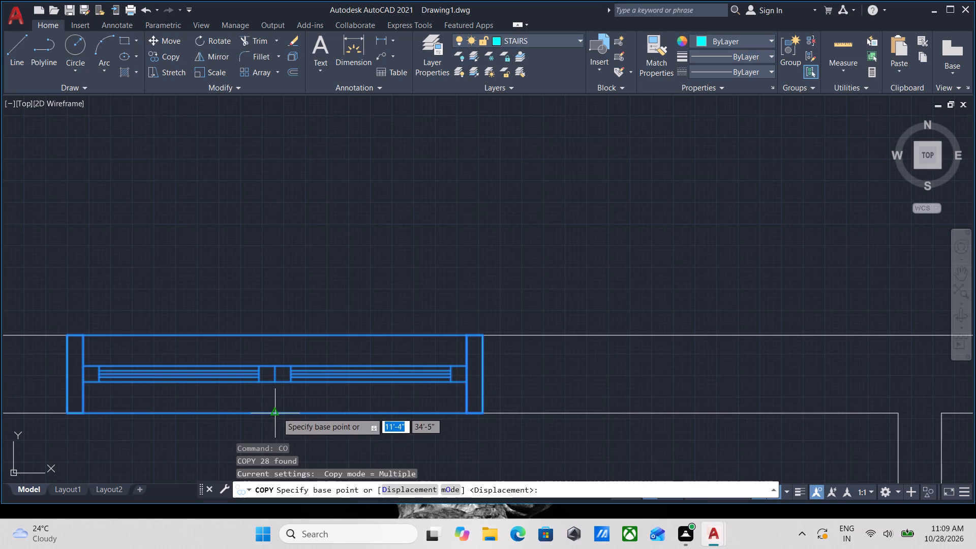
left_click(277, 412)
scroll(357, 331, "down", 3)
scroll(353, 409, "down", 2)
middle_click_drag(351, 404, 339, 345)
scroll(339, 338, "up", 1)
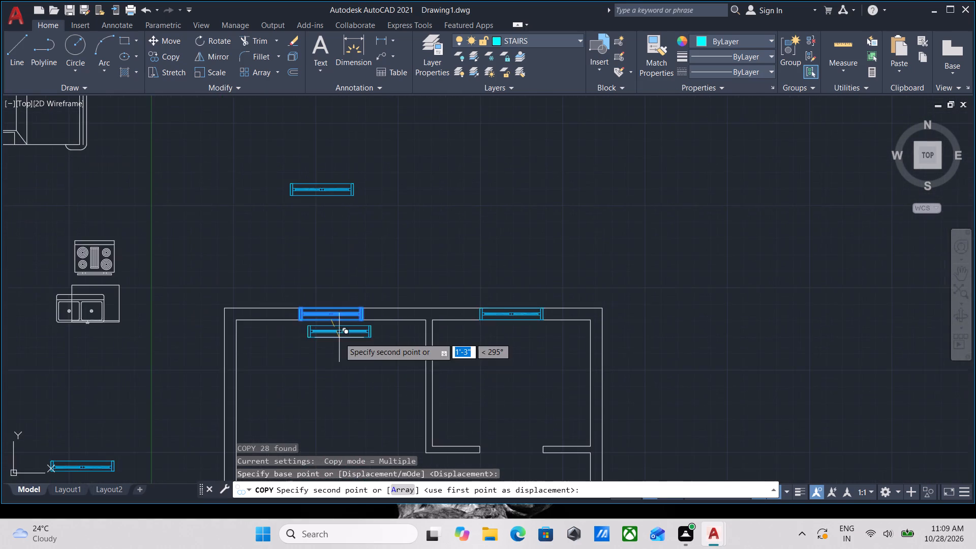
scroll(339, 338, "down", 3)
middle_click_drag(270, 363, 304, 295)
scroll(433, 413, "up", 2)
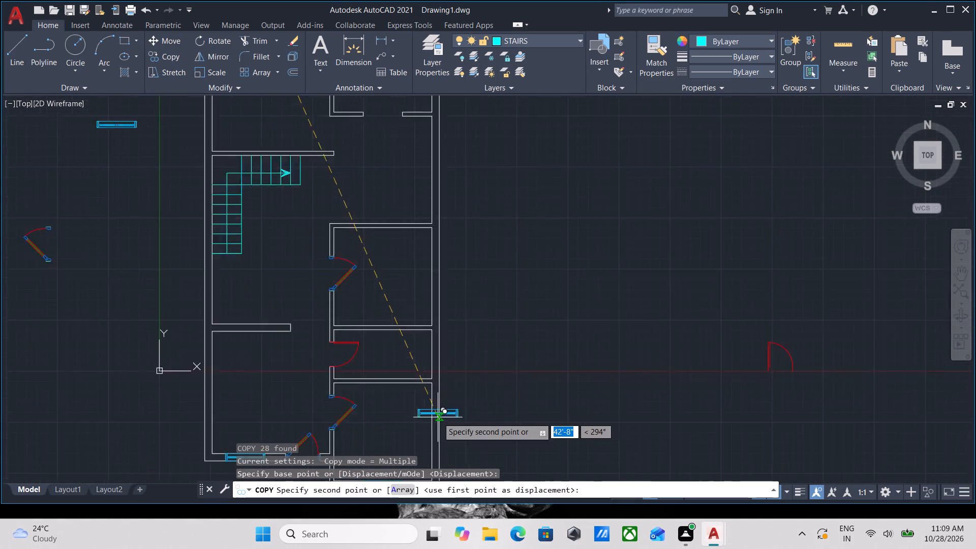
scroll(438, 417, "up", 1)
left_click(514, 347)
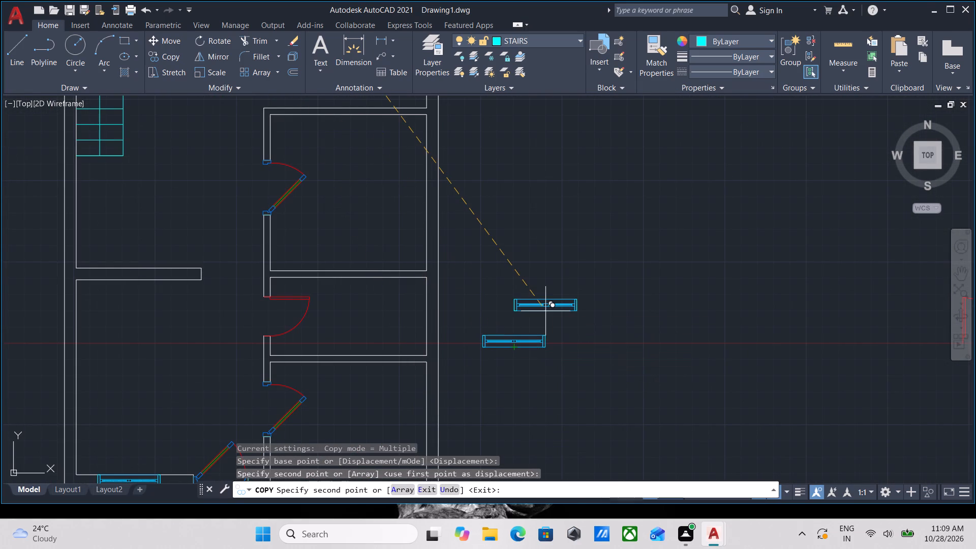
key("Escape")
Rotate the window copy outside the left plan's right outer wall to vertical (270°) about its lower-right corner.
left_click(571, 386)
left_click(517, 327)
key("r")
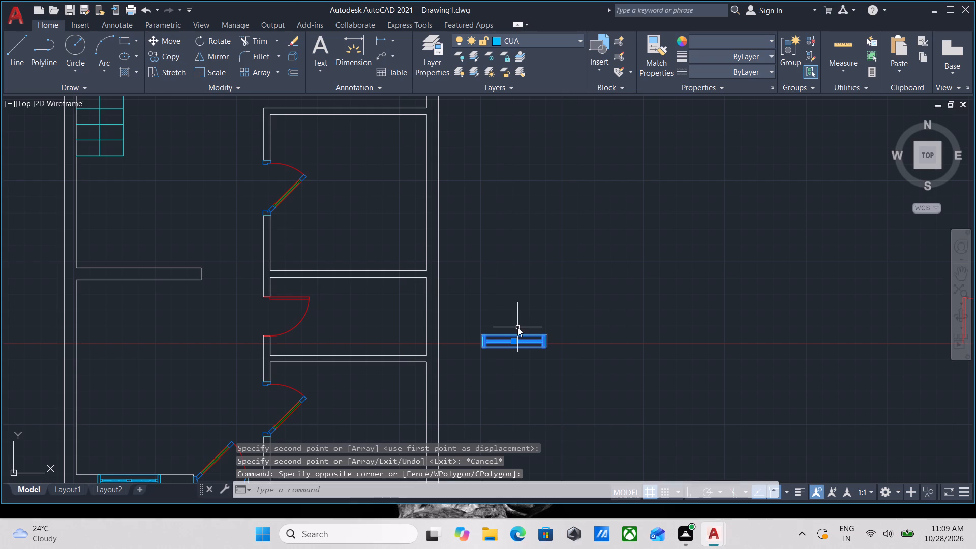
key("o")
key("Return")
scroll(557, 361, "up", 2)
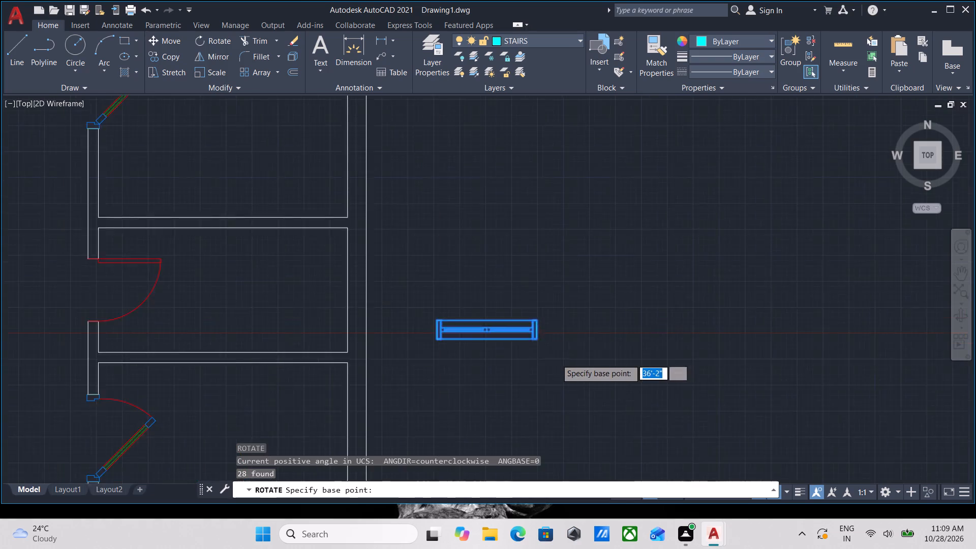
scroll(522, 334, "up", 3)
left_click(530, 308)
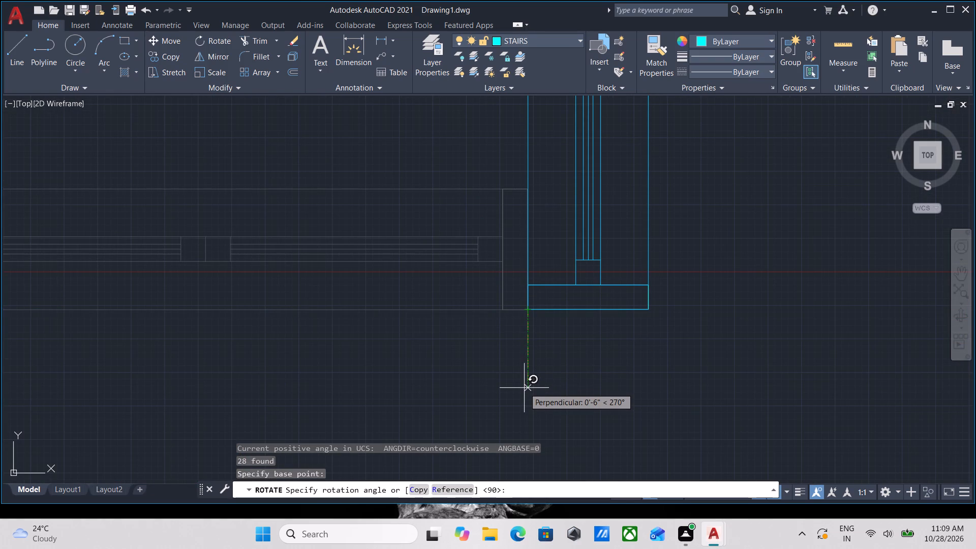
key("F8")
left_click(524, 403)
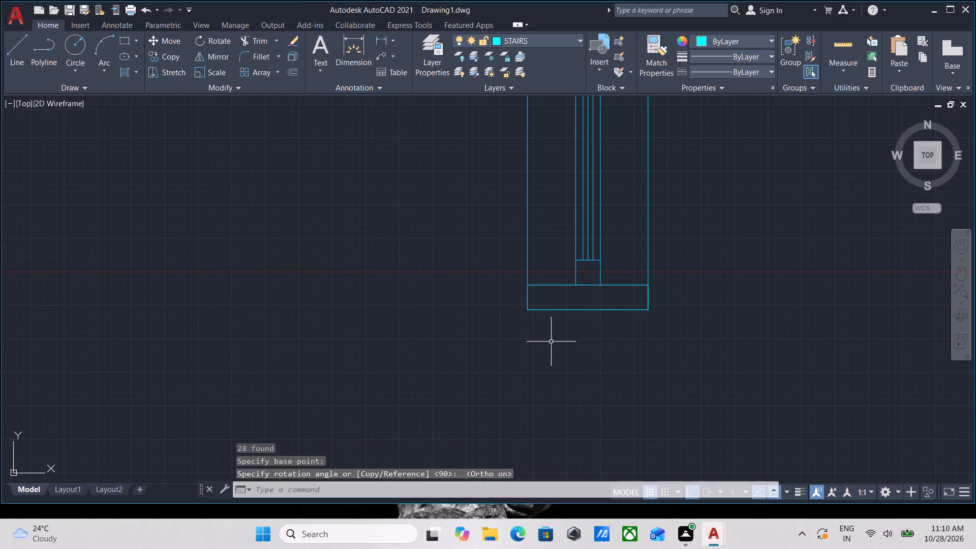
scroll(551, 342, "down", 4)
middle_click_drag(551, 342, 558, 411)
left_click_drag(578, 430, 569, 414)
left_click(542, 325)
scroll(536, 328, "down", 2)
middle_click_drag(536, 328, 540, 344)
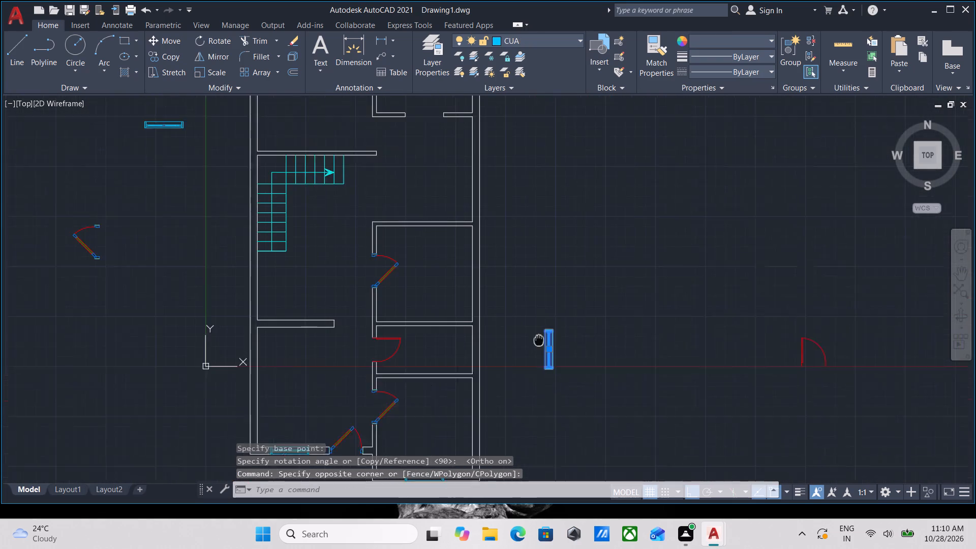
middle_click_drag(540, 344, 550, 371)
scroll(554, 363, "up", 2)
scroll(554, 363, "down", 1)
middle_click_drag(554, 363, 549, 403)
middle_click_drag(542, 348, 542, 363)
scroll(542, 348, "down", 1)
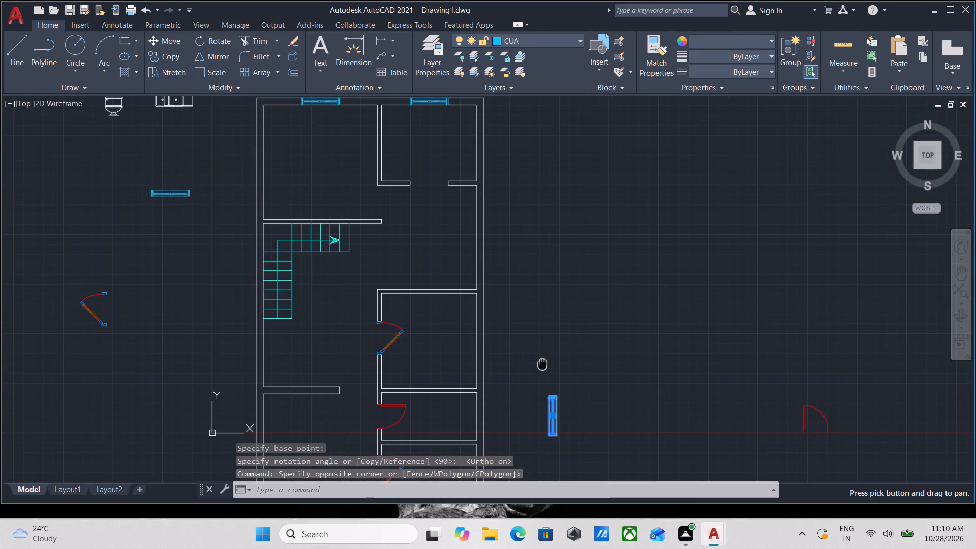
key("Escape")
Draw a 2' wide by 9" high rectangle in the empty space between the left plan's right outer wall and the rotated window.
scroll(537, 406, "up", 2)
middle_click_drag(521, 364, 521, 371)
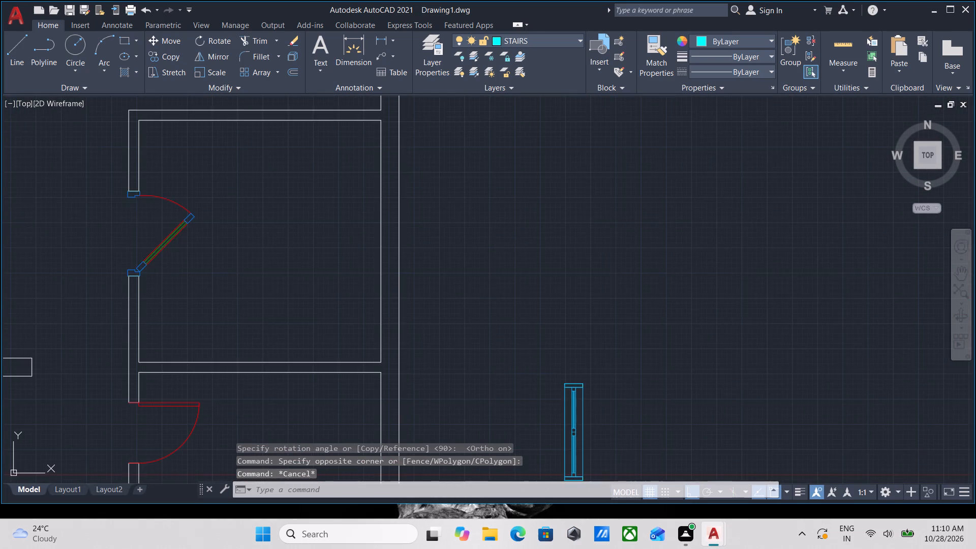
middle_click_drag(521, 371, 520, 415)
type("REC")
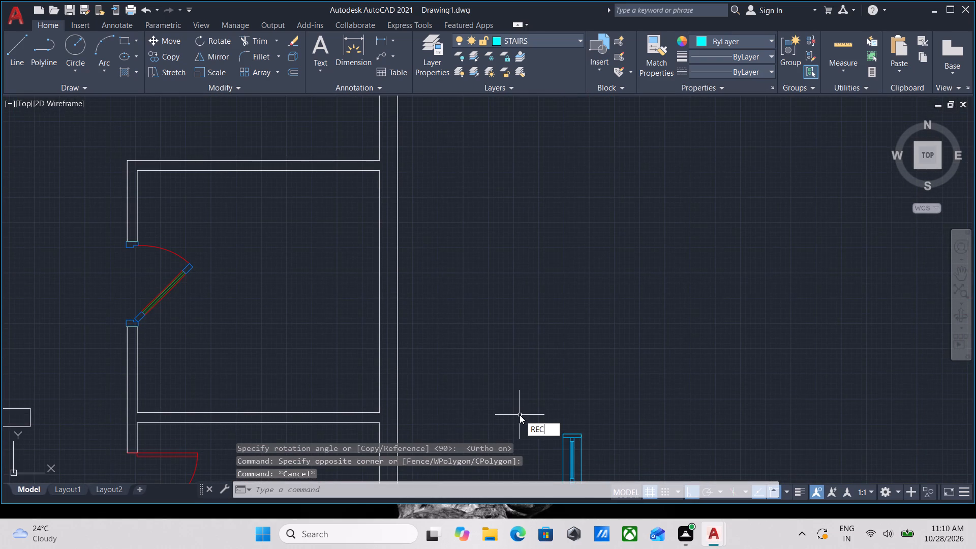
key("Return")
left_click(480, 258)
scroll(519, 346, "up", 1)
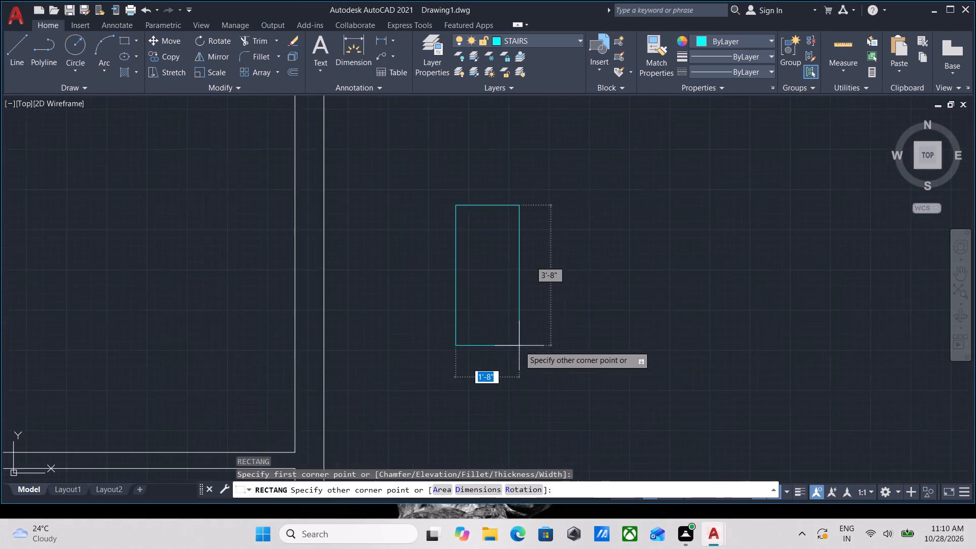
scroll(519, 346, "up", 1)
middle_click_drag(490, 330, 510, 351)
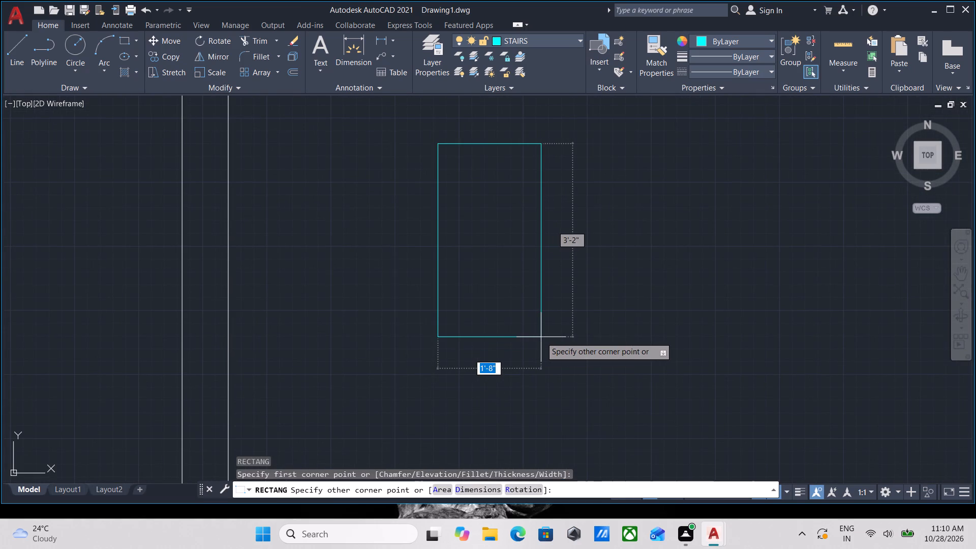
key("2")
key("apostrophe")
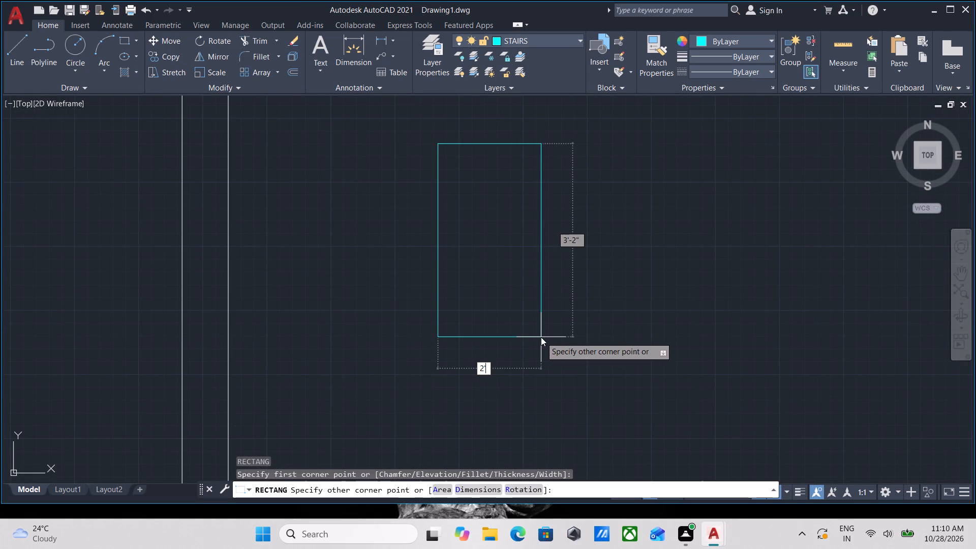
key("Tab")
middle_click_drag(536, 271, 516, 417)
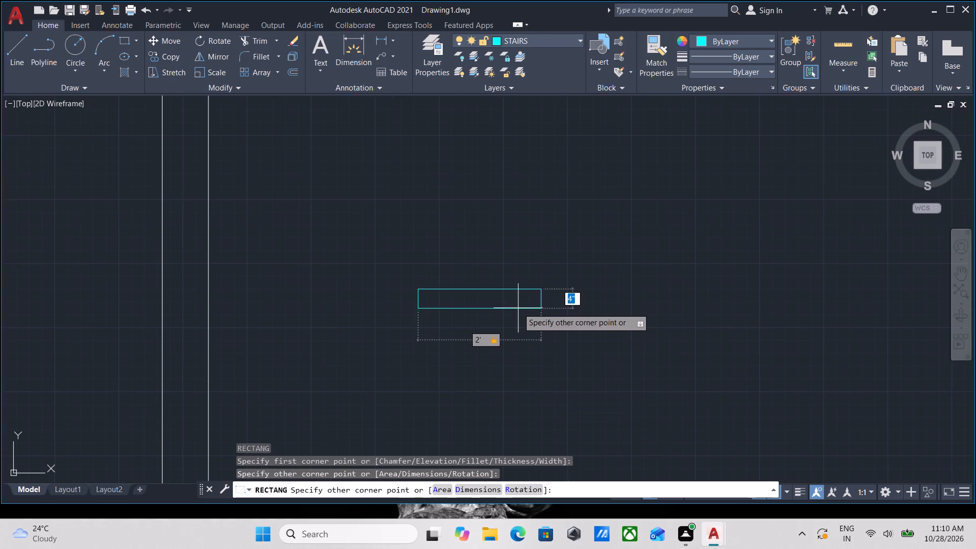
scroll(518, 308, "up", 3)
middle_click_drag(508, 342, 509, 415)
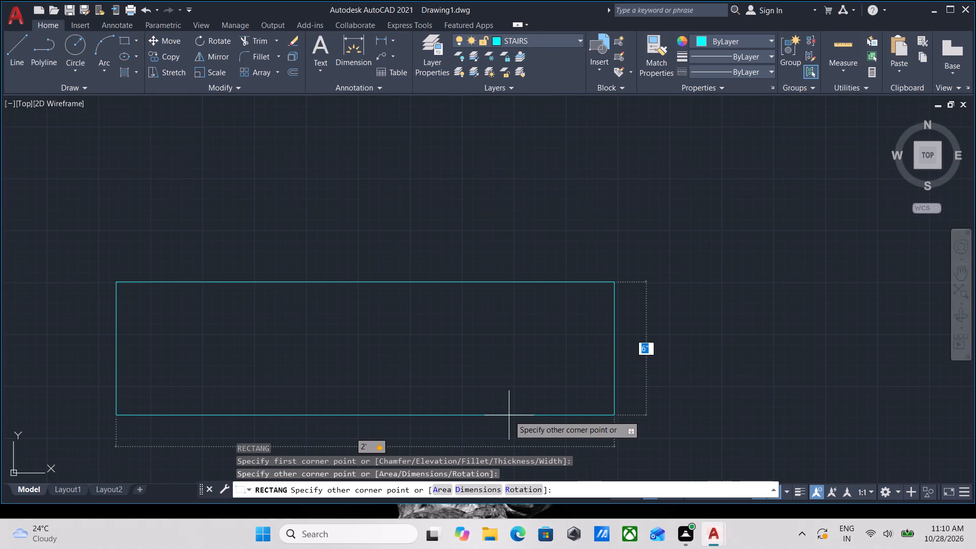
key("8")
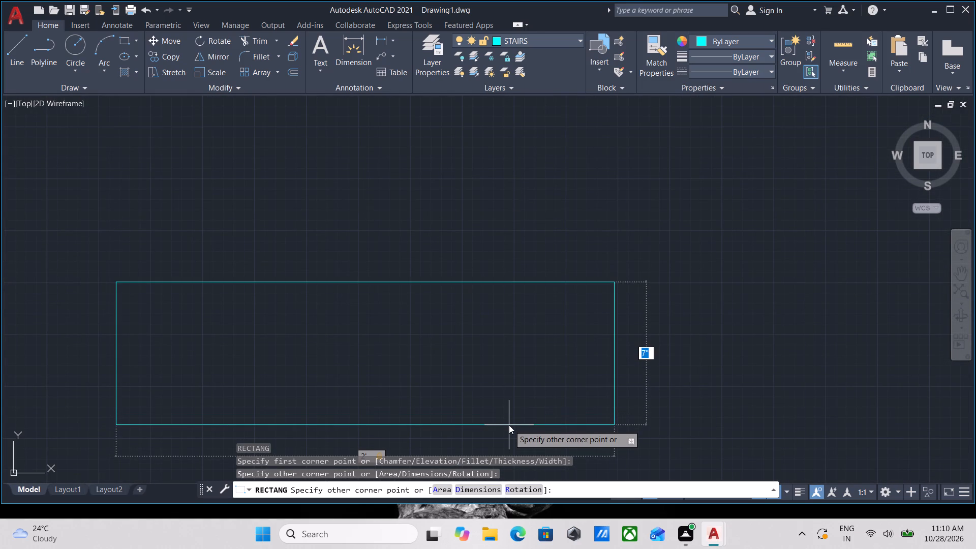
key("BackSpace")
key("9")
key("shift+quotedbl")
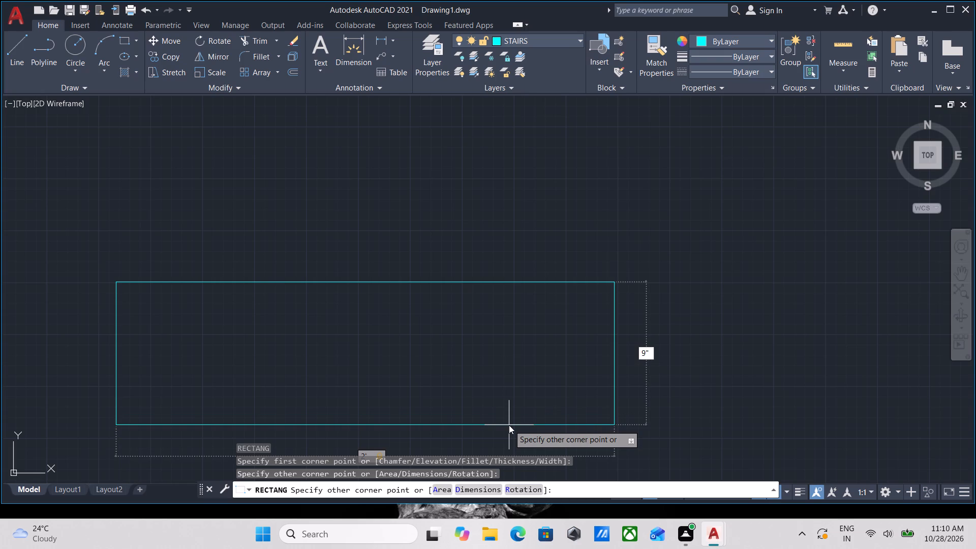
key("BackSpace")
key("BackSpace")
key("8")
key("shift+quotedbl")
key("BackSpace")
key("BackSpace")
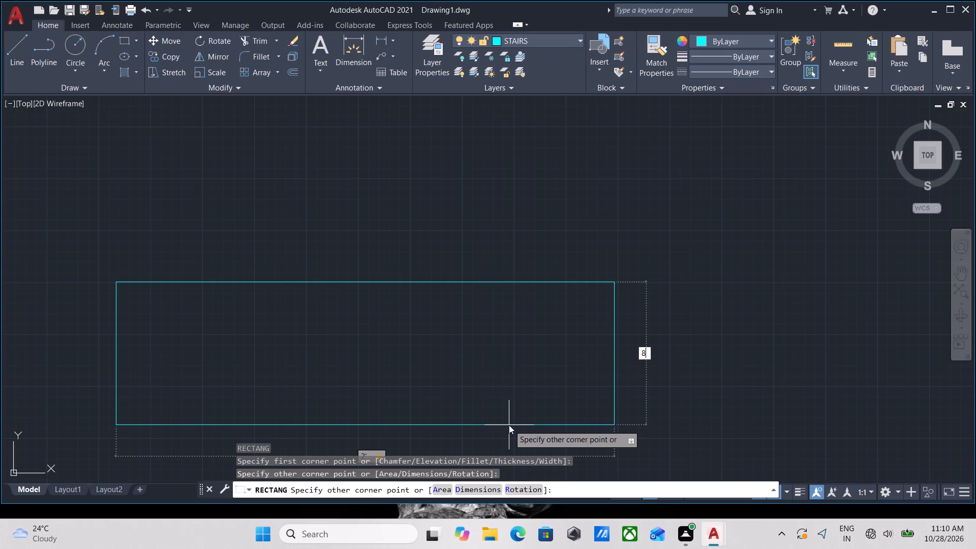
key("9")
key("shift+quotedbl")
key("Return")
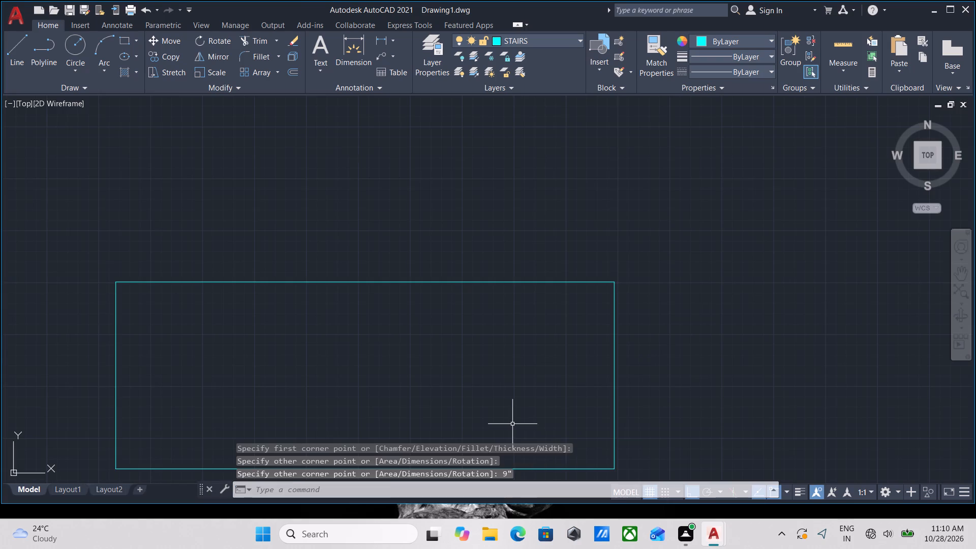
Explode the 2' by 9" rectangle into separate lines.
scroll(515, 422, "down", 2)
scroll(375, 388, "up", 1)
middle_click_drag(376, 387, 426, 360)
scroll(434, 369, "down", 2)
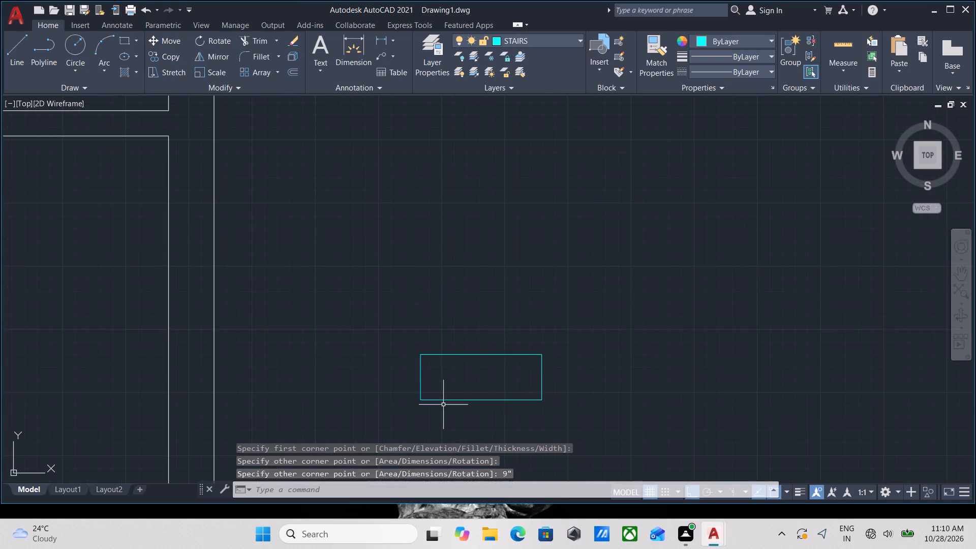
left_click(443, 405)
left_click(409, 369)
scroll(442, 395, "up", 1)
middle_click_drag(442, 395, 329, 413)
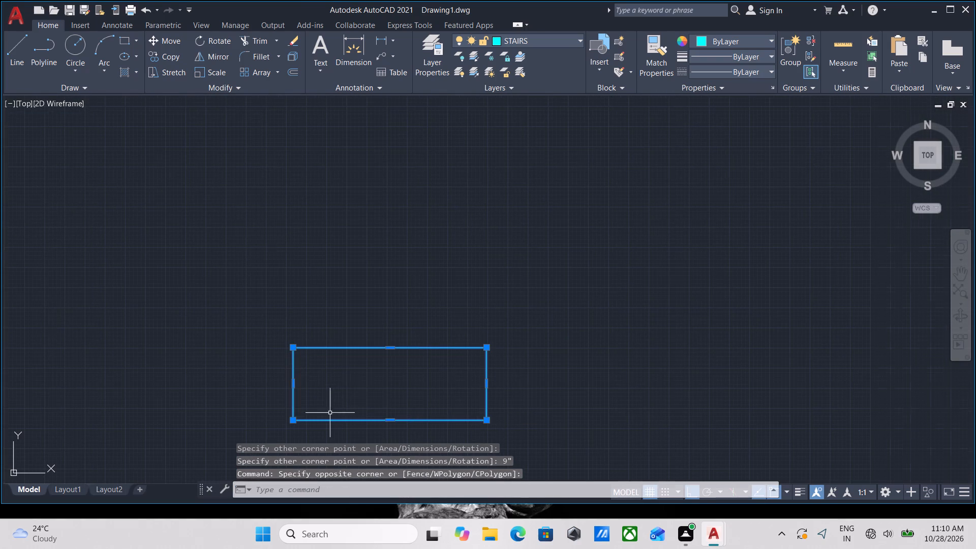
scroll(365, 399, "up", 1)
middle_click_drag(365, 399, 401, 392)
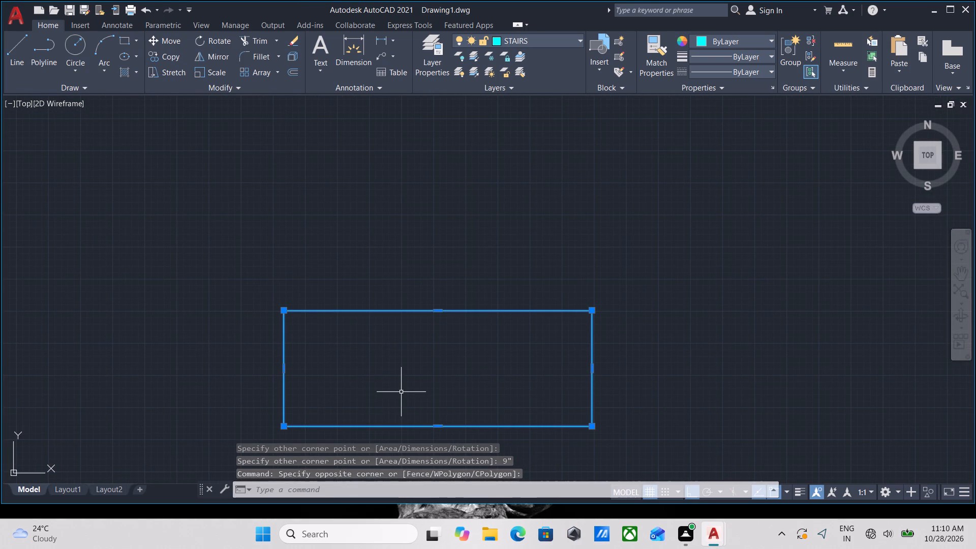
key("x")
key("Return")
Offset the exploded rectangle's left edge 2" inward.
middle_click_drag(454, 396, 452, 397)
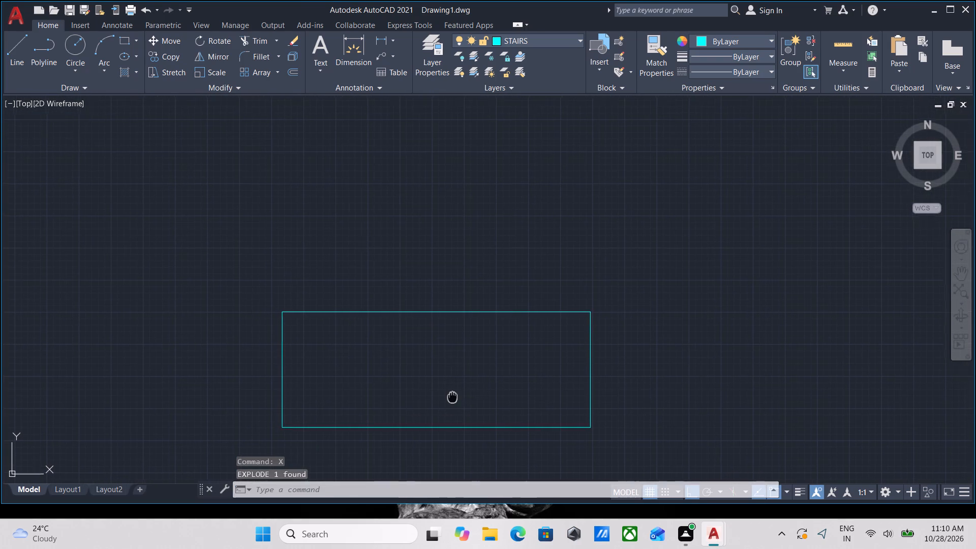
middle_click_drag(452, 397, 446, 401)
left_click(298, 385)
left_click(240, 362)
middle_click_drag(251, 369, 314, 396)
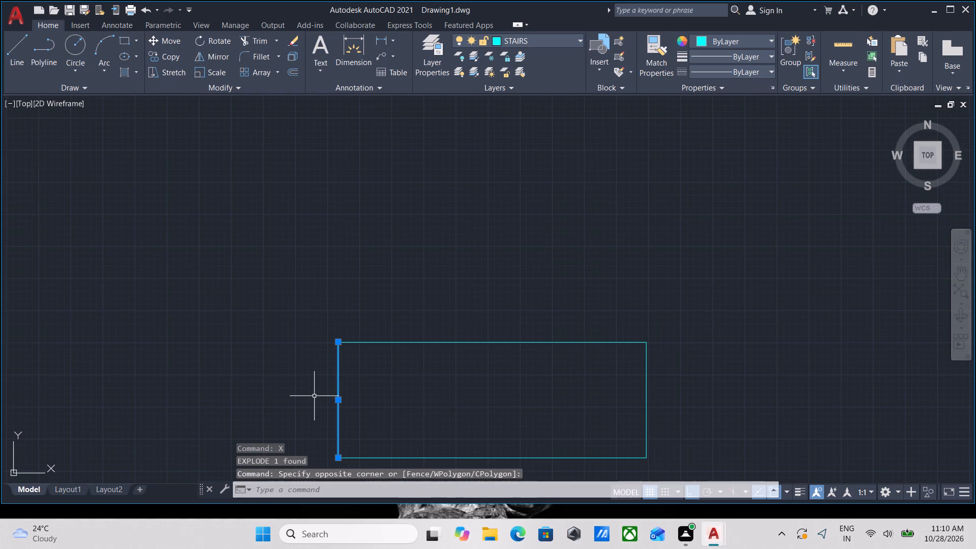
key("o")
key("Return")
left_click(340, 402)
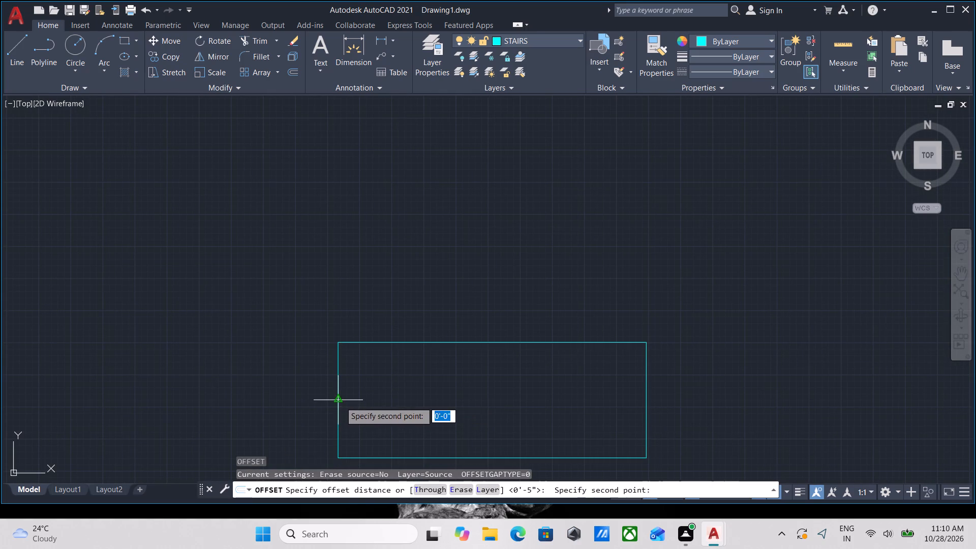
left_click(377, 401)
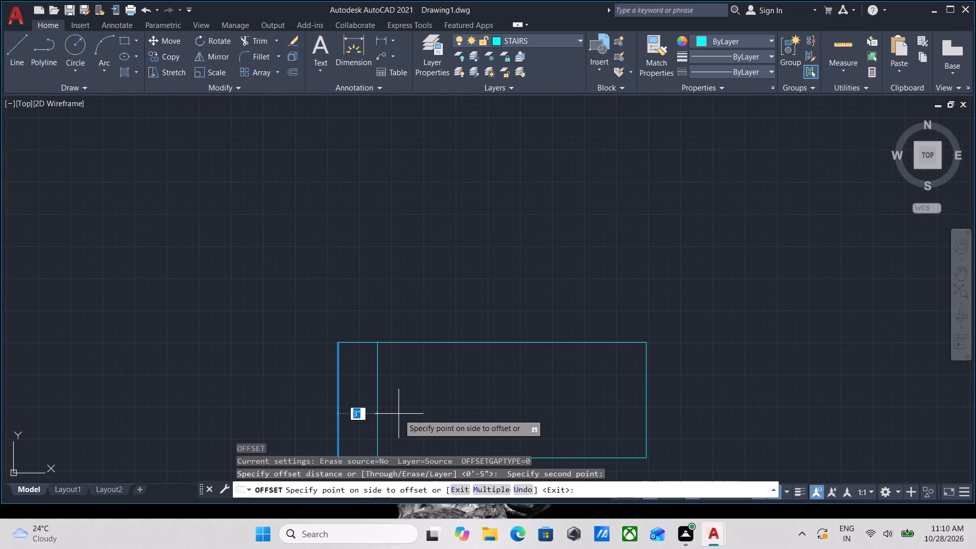
key("2")
key("shift+quotedbl")
key("Return")
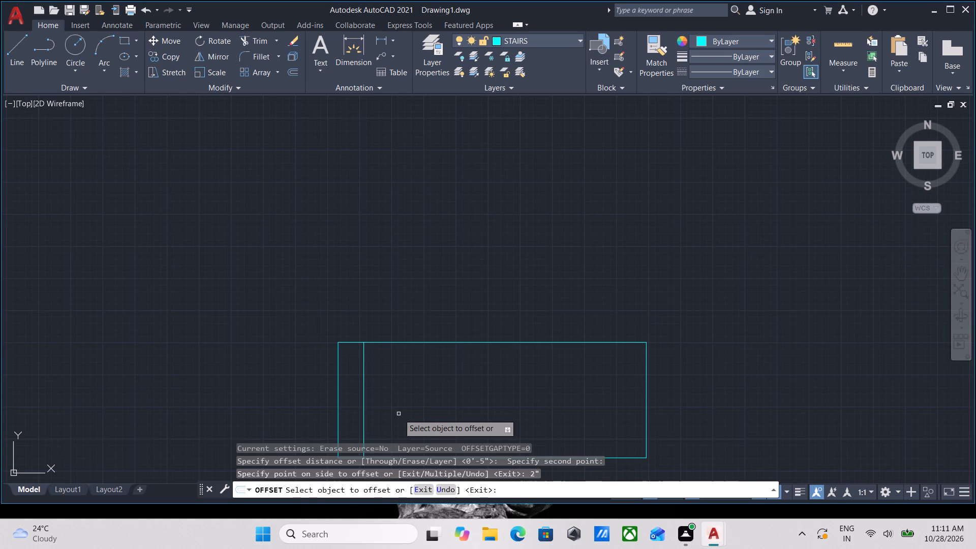
Offset the exploded rectangle's right edge 2" inward.
middle_click_drag(520, 395, 314, 364)
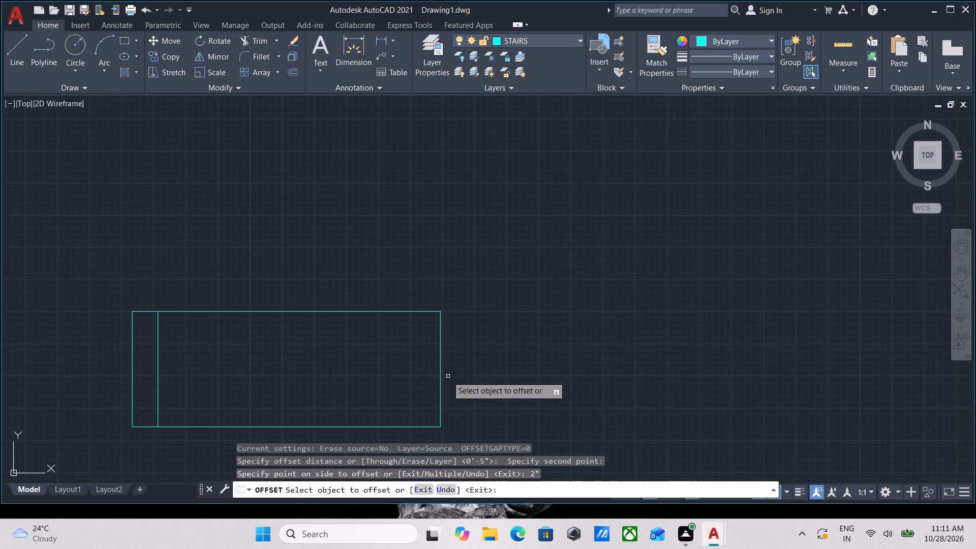
left_click(442, 382)
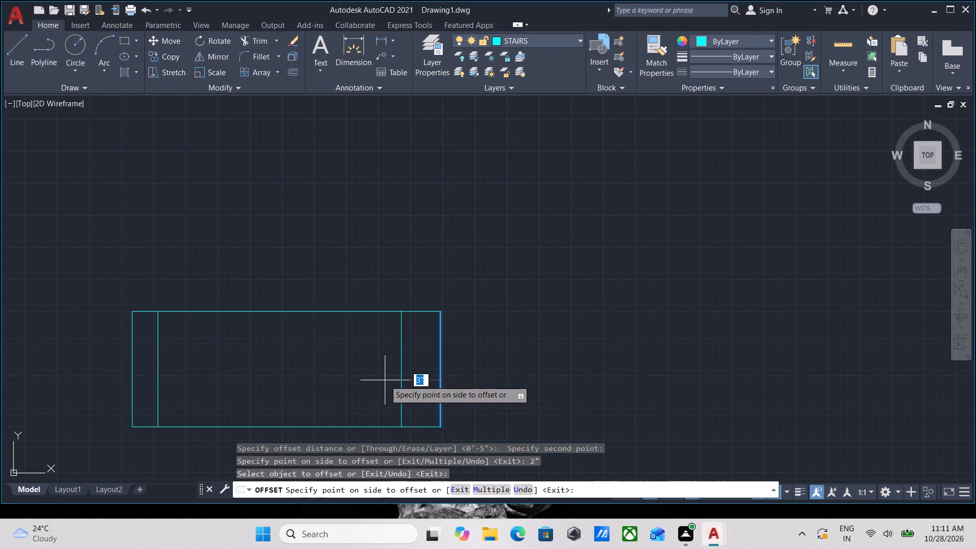
key("2")
key("shift+quotedbl")
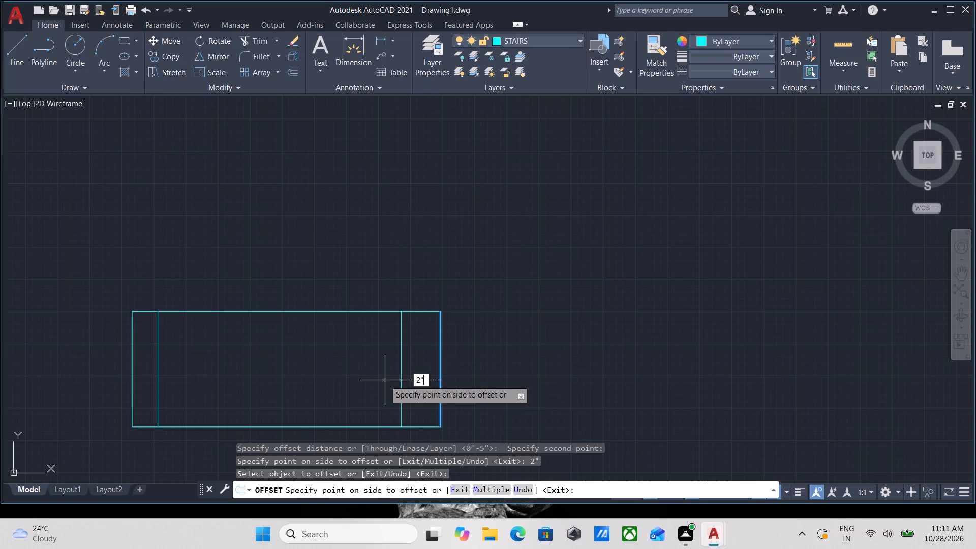
key("Return")
key("Escape")
Draw a horizontal line about 1'-8" long between the midpoints of the two inner vertical lines of the 2' window.
key("l")
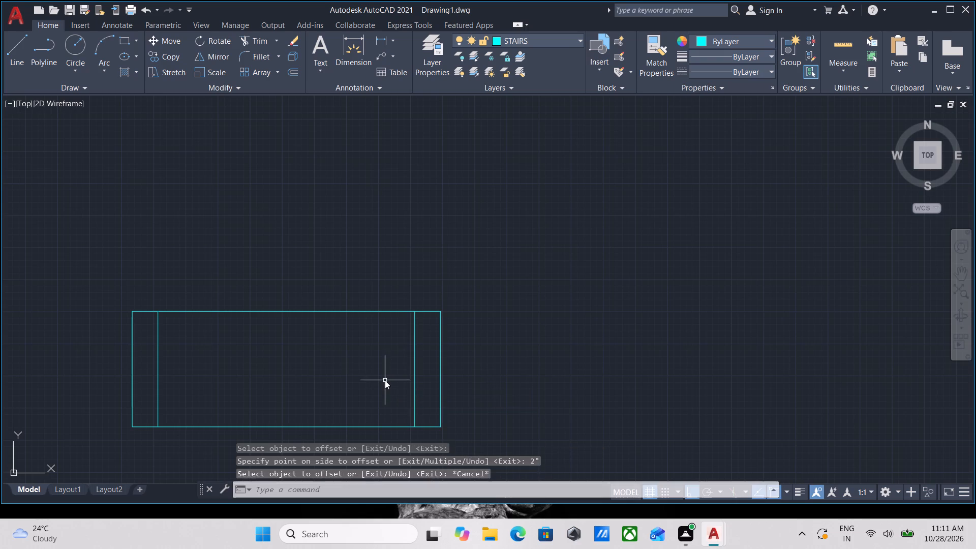
key("Return")
left_click(415, 369)
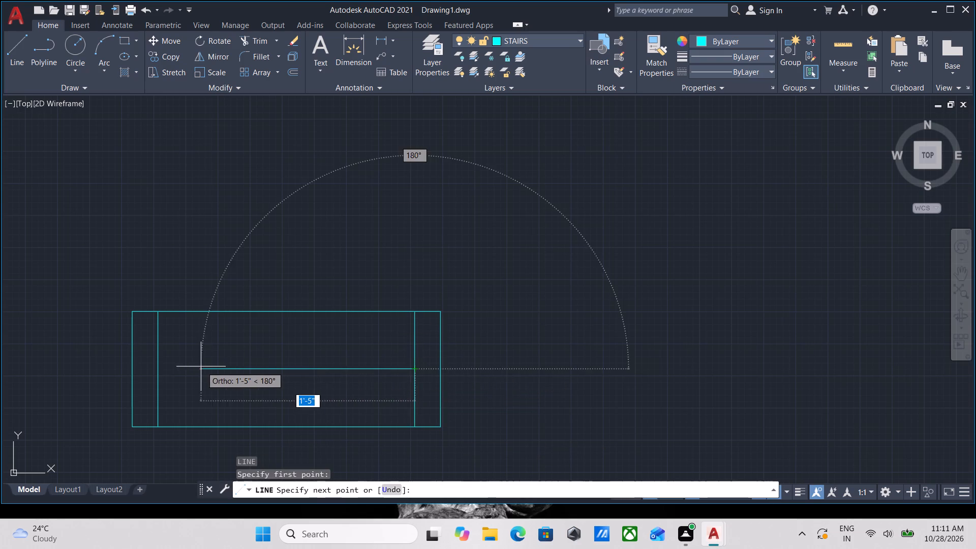
middle_click_drag(209, 372, 414, 402)
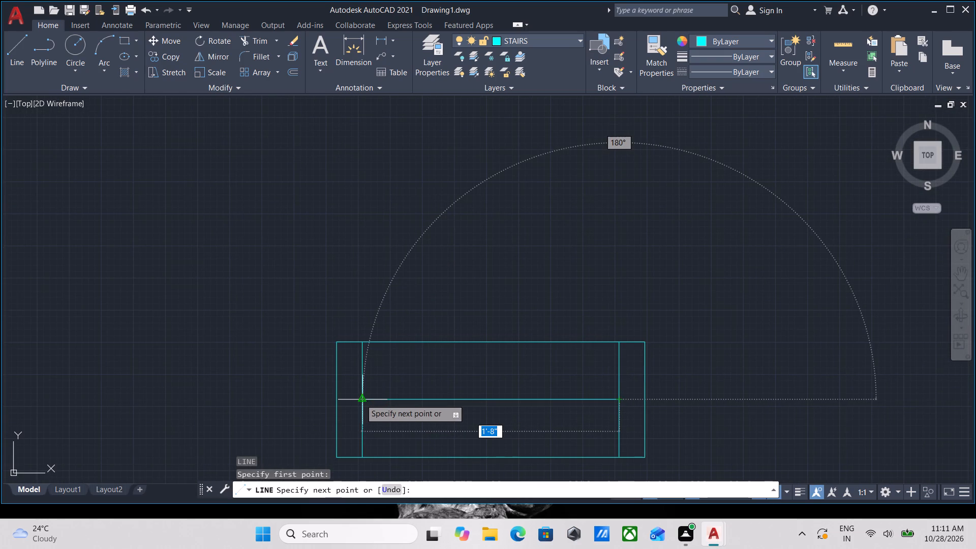
left_click(360, 399)
key("Escape")
Offset the window's horizontal centre line 0.5" above and 0.5" below.
left_click(459, 407)
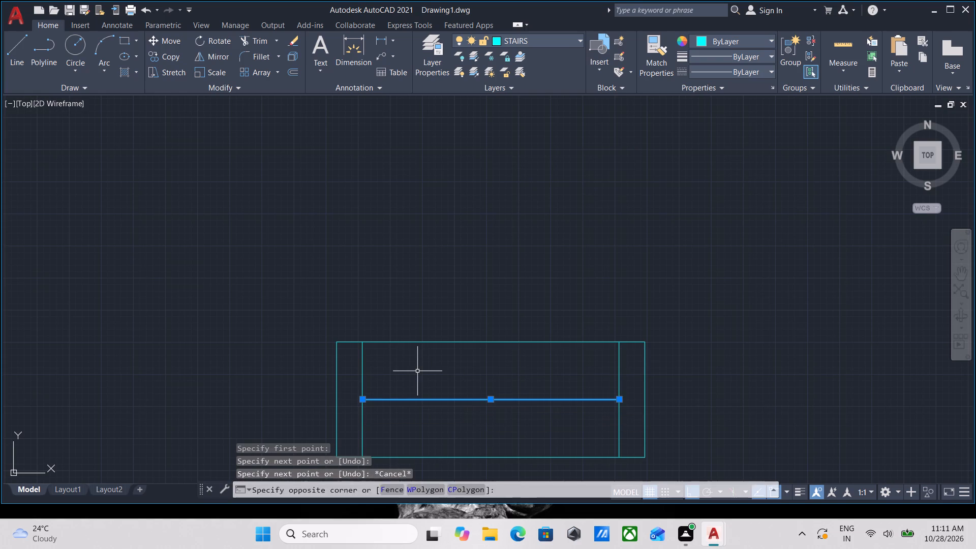
left_click(417, 371)
key("o")
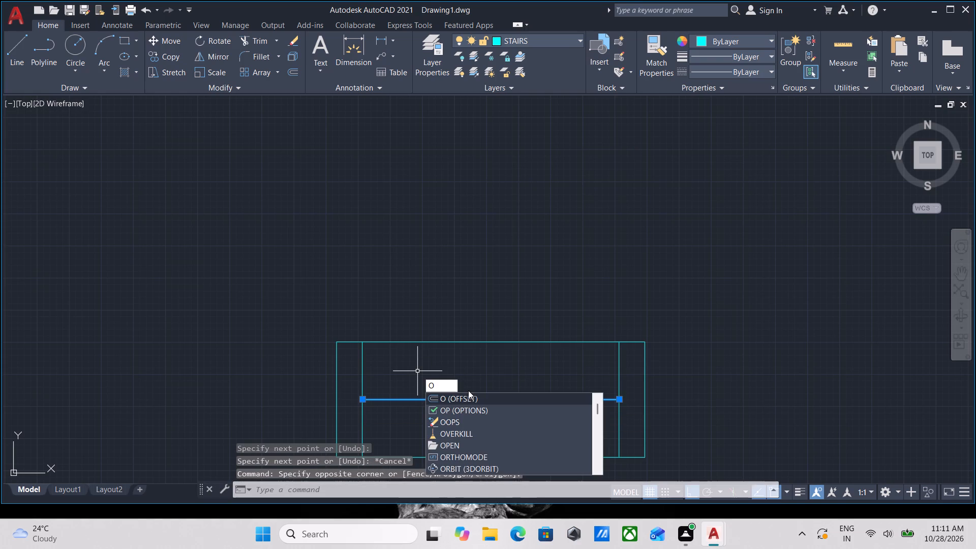
key("Return")
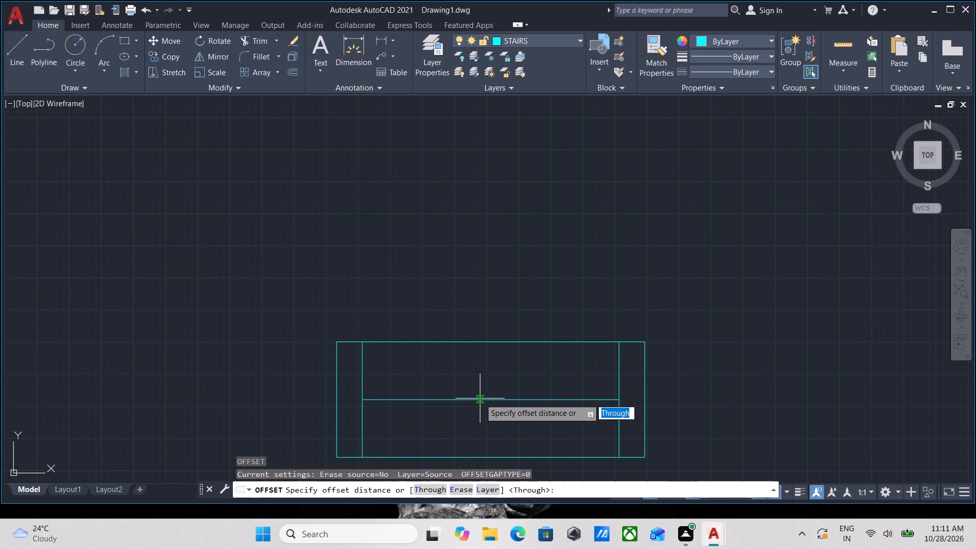
left_click(493, 399)
left_click(495, 361)
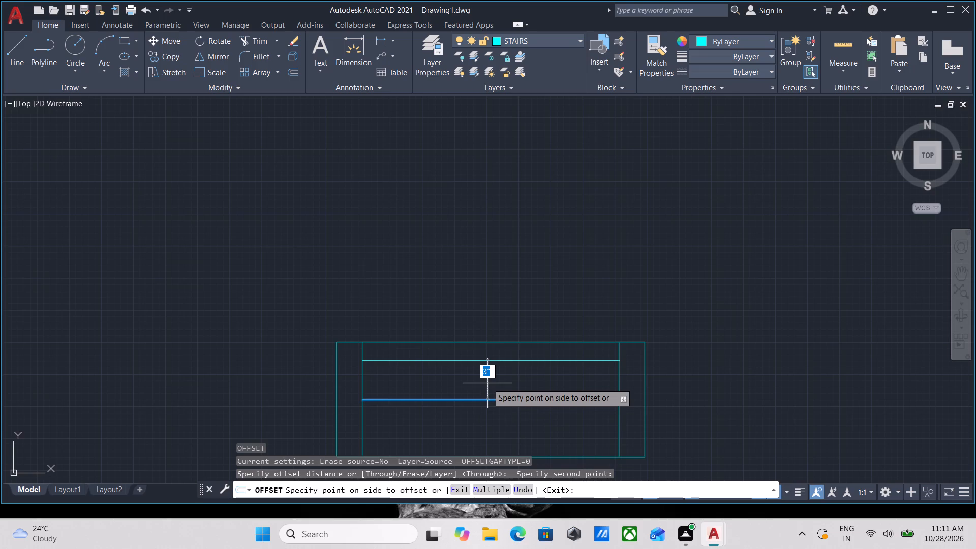
type("0.5")
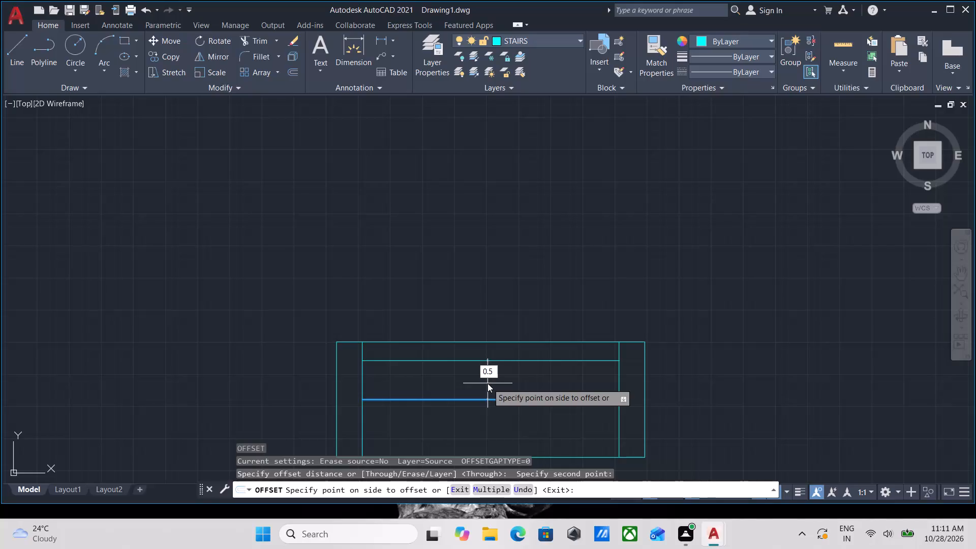
key("shift+quotedbl")
key("Return")
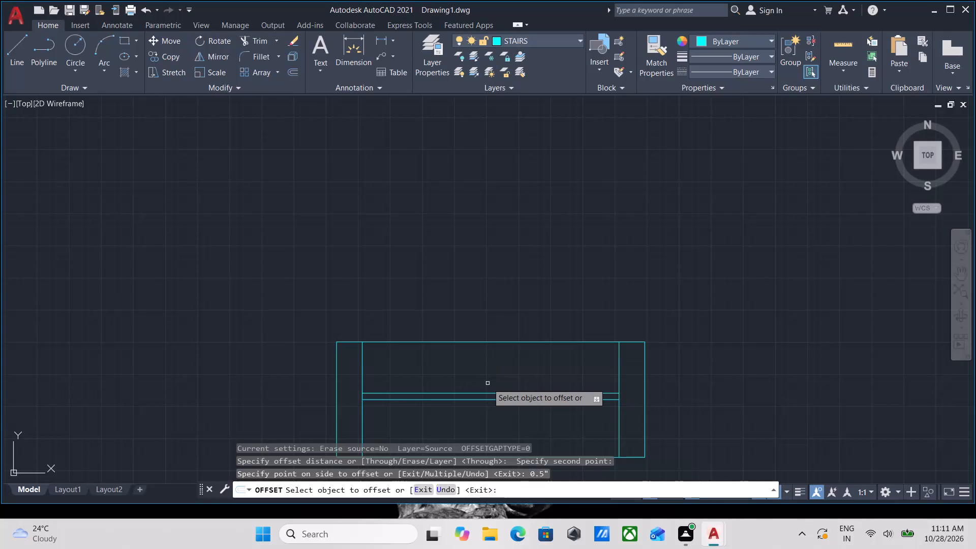
left_click(457, 398)
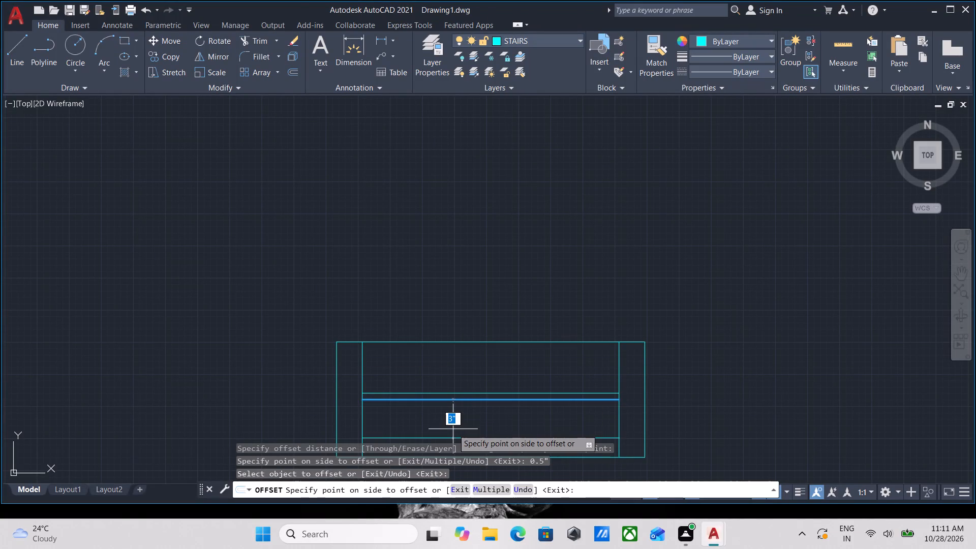
type("0.5")
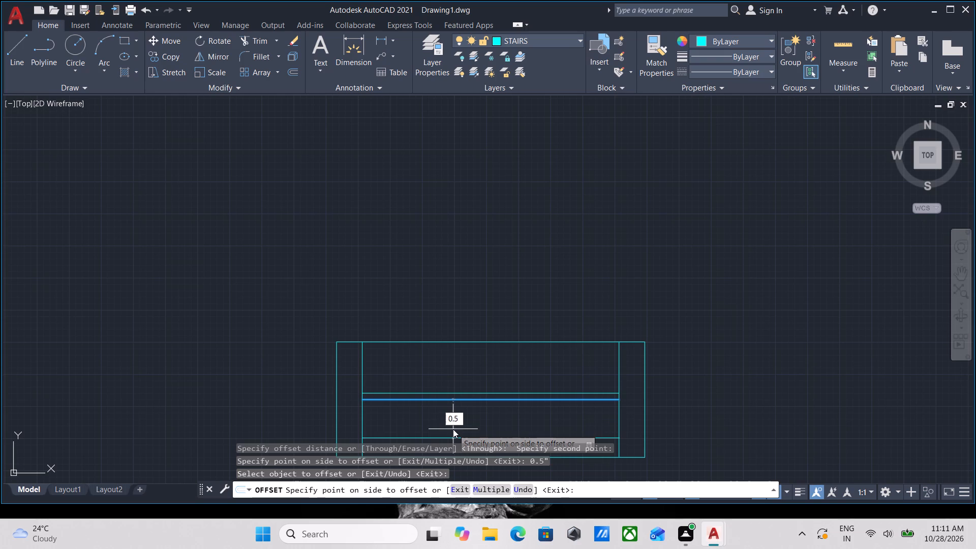
key("shift+quotedbl")
key("Return")
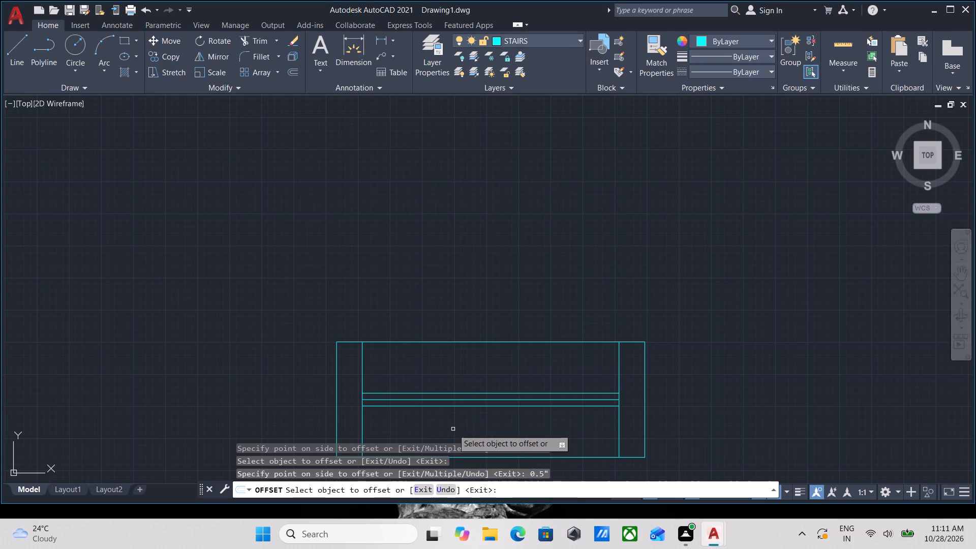
key("Escape")
Trim the right inner vertical line where it crosses between the two 0.5" offset lines.
middle_click_drag(466, 402, 269, 394)
scroll(395, 378, "up", 2)
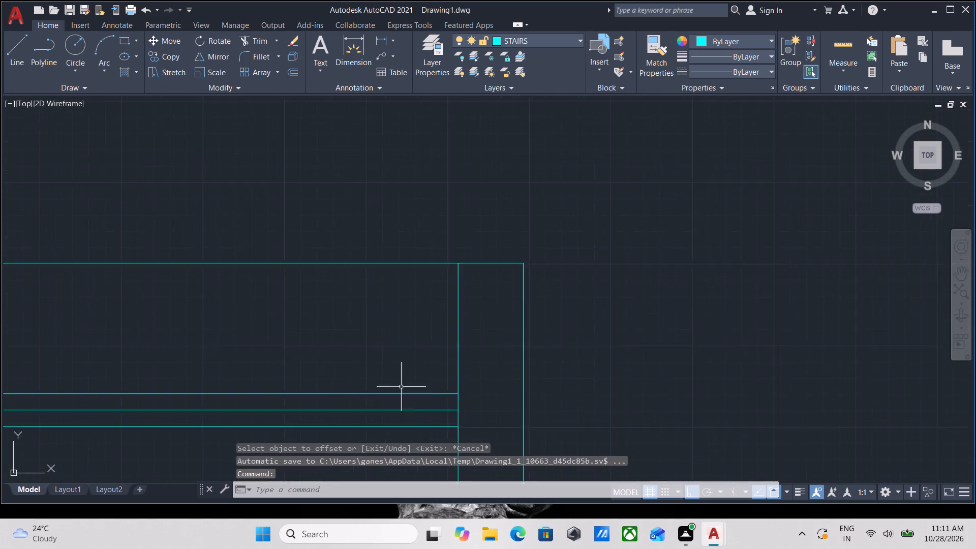
scroll(403, 389, "up", 1)
scroll(439, 411, "down", 1)
middle_click_drag(434, 409, 417, 383)
type("TR")
key("Return")
left_click(470, 390)
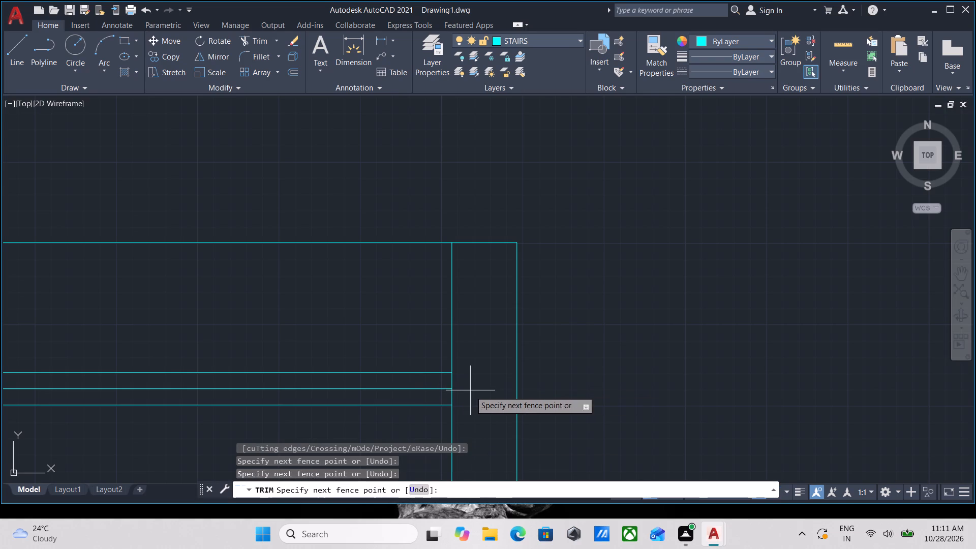
left_click(424, 395)
left_click(462, 381)
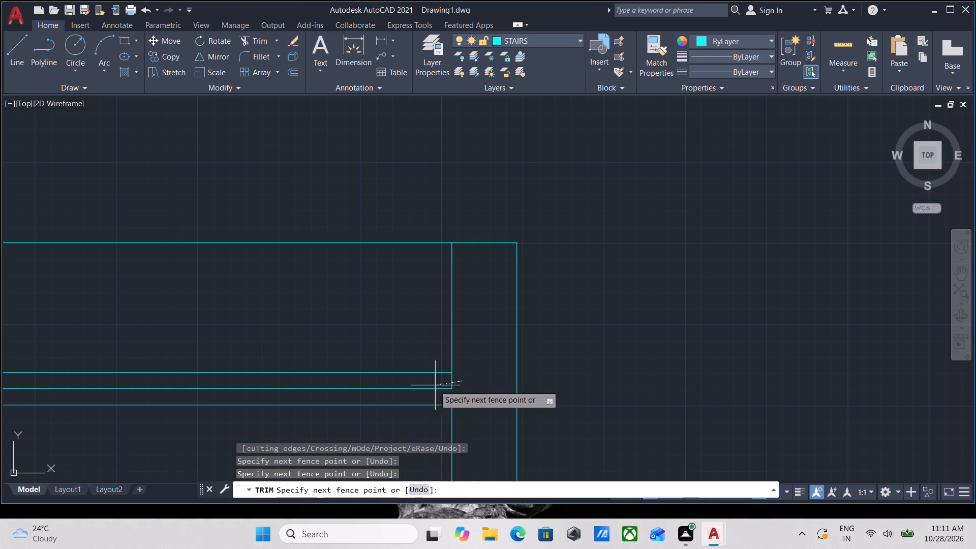
left_click(396, 377)
Trim the left inner vertical line where it crosses between the two 0.5" offset lines.
scroll(128, 423, "down", 1)
middle_click_drag(128, 423, 329, 387)
middle_click_drag(129, 410, 253, 426)
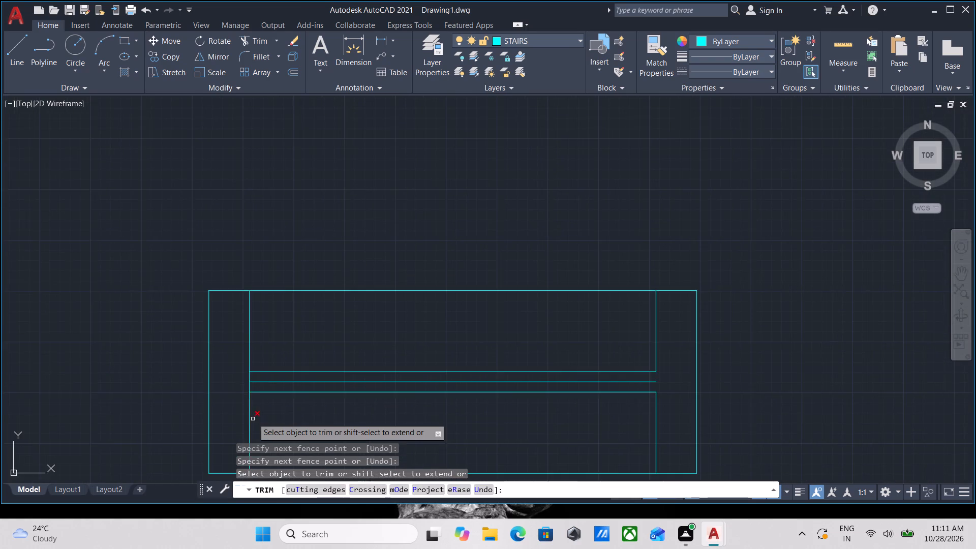
scroll(242, 391, "up", 2)
left_click(242, 391)
left_click(293, 372)
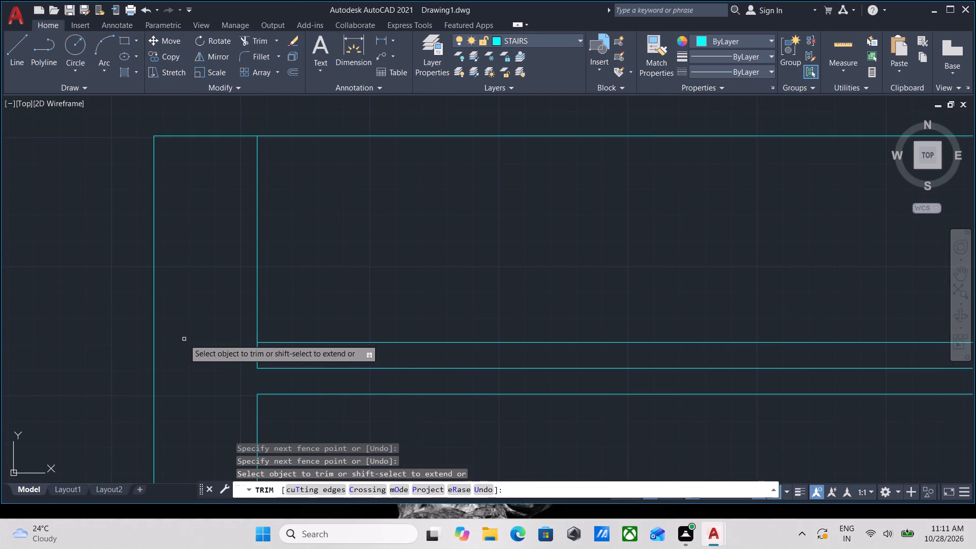
left_click(229, 351)
left_click(304, 349)
key("Escape")
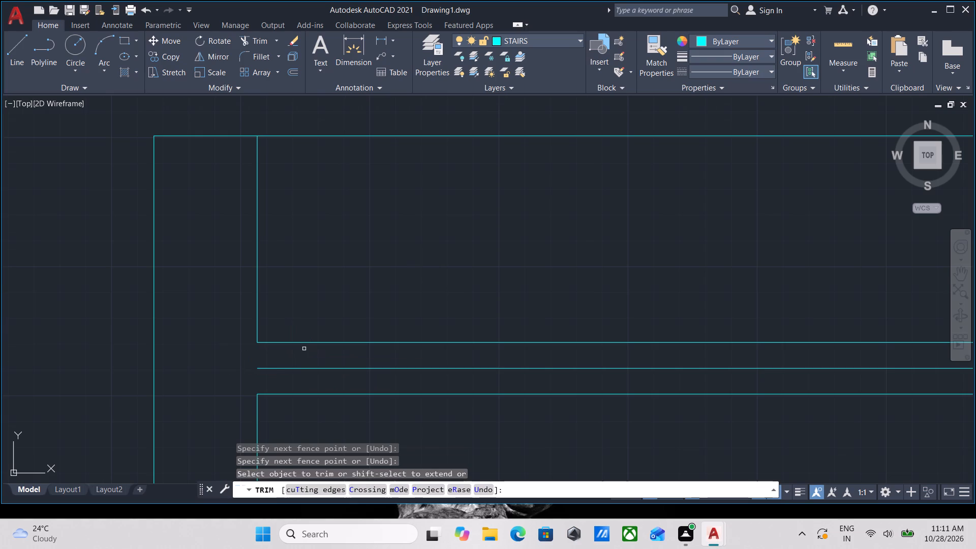
Erase the horizontal centre line of the 2' window symbol.
scroll(304, 349, "down", 2)
left_click(312, 362)
left_click(309, 351)
right_click(309, 351)
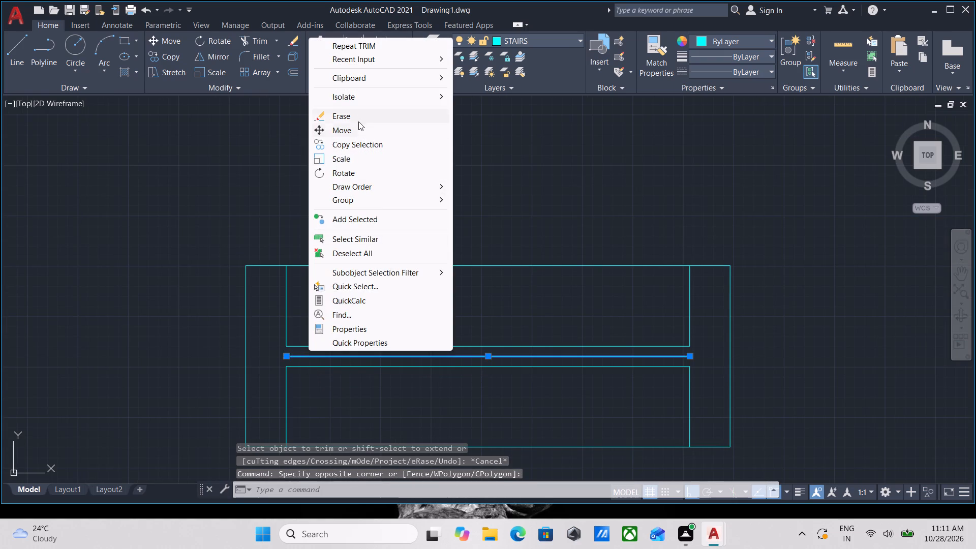
left_click(358, 120)
Group all lines of the 2' window symbol into one object.
scroll(327, 335, "down", 2)
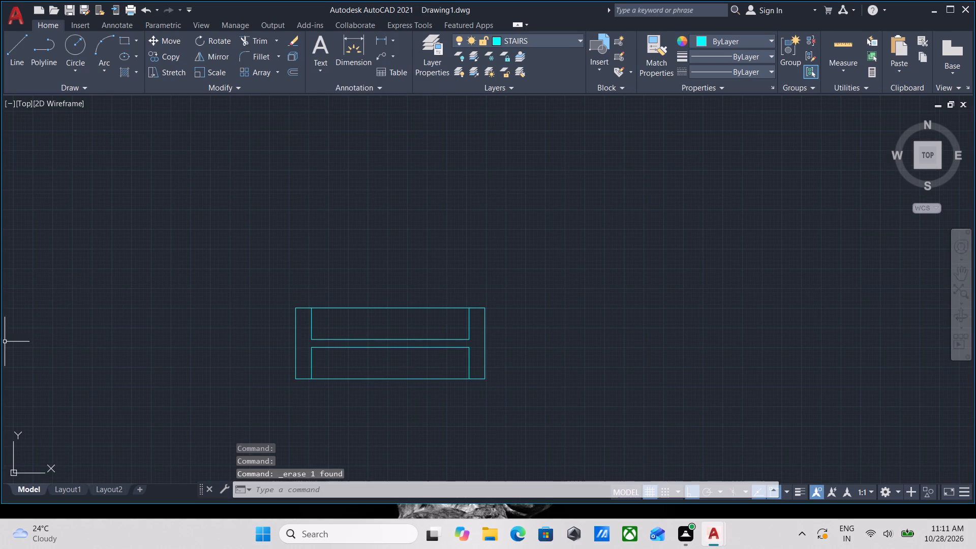
left_click(605, 405)
left_click(169, 250)
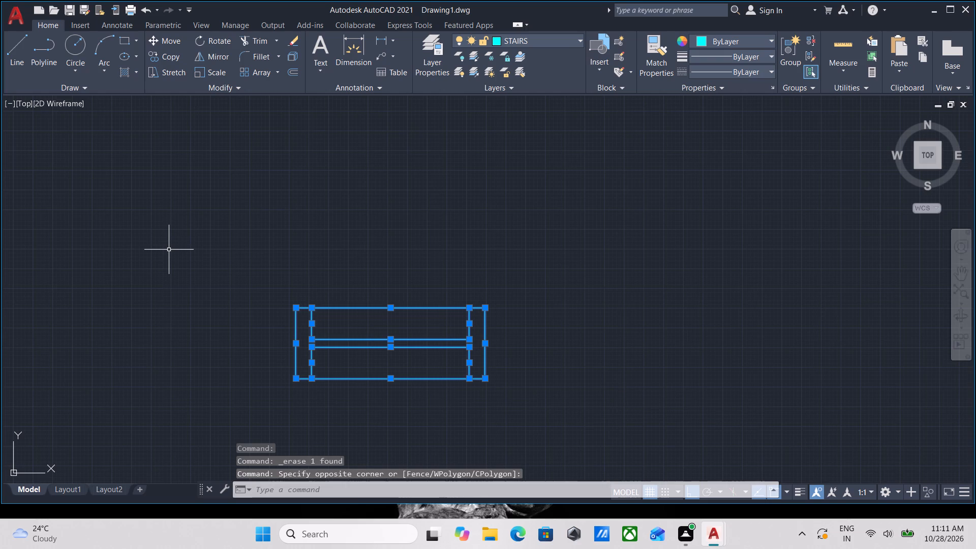
key("g")
key("Return")
Rotate the grouped 2' window 90° counterclockwise about its upper-left corner so that it stands vertical.
left_click_drag(594, 417, 544, 400)
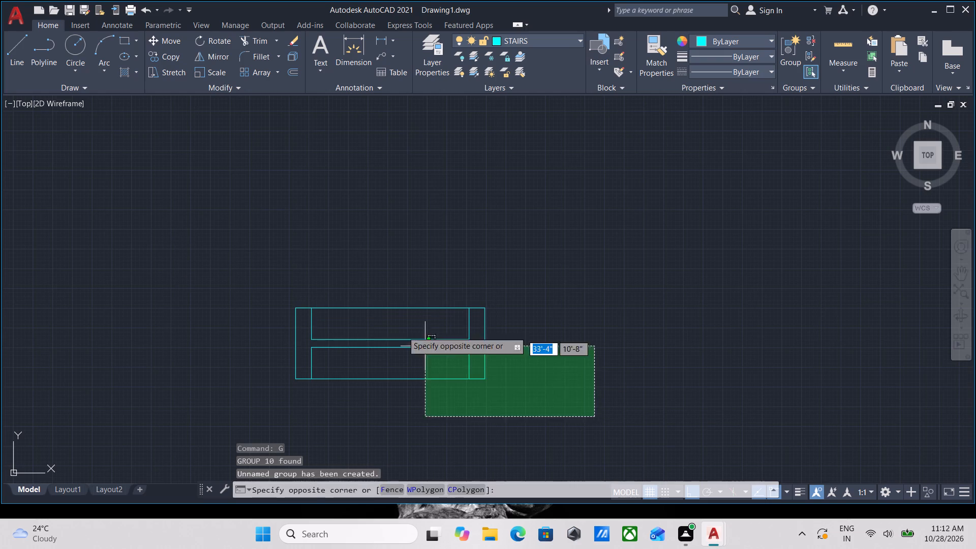
left_click(385, 313)
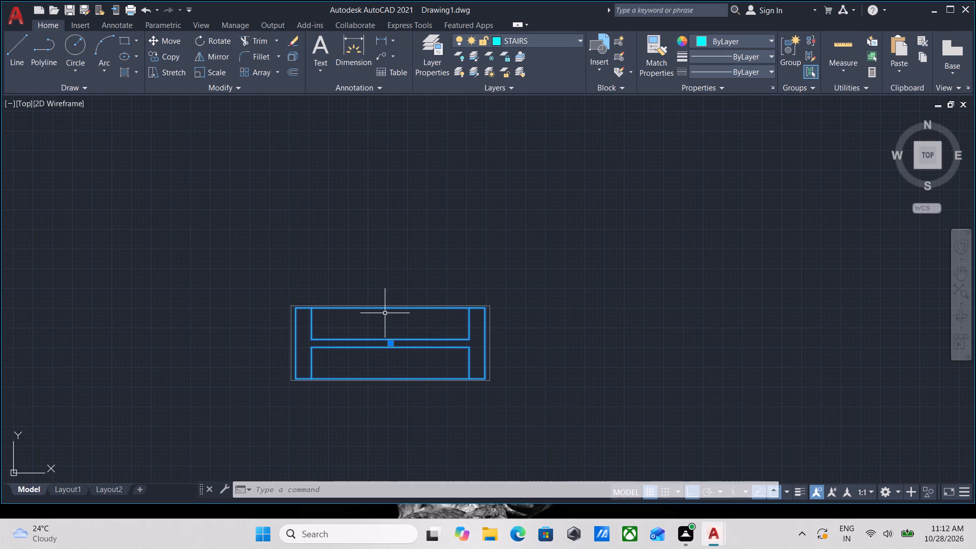
scroll(395, 319, "down", 3)
middle_click_drag(401, 332, 530, 400)
scroll(428, 306, "down", 1)
middle_click_drag(428, 306, 479, 307)
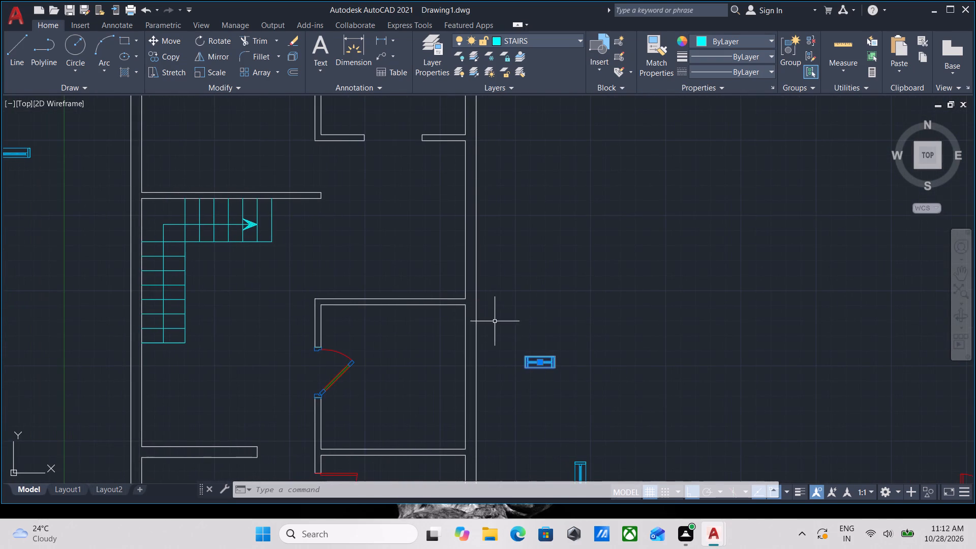
type("RO")
key("Return")
scroll(508, 365, "up", 4)
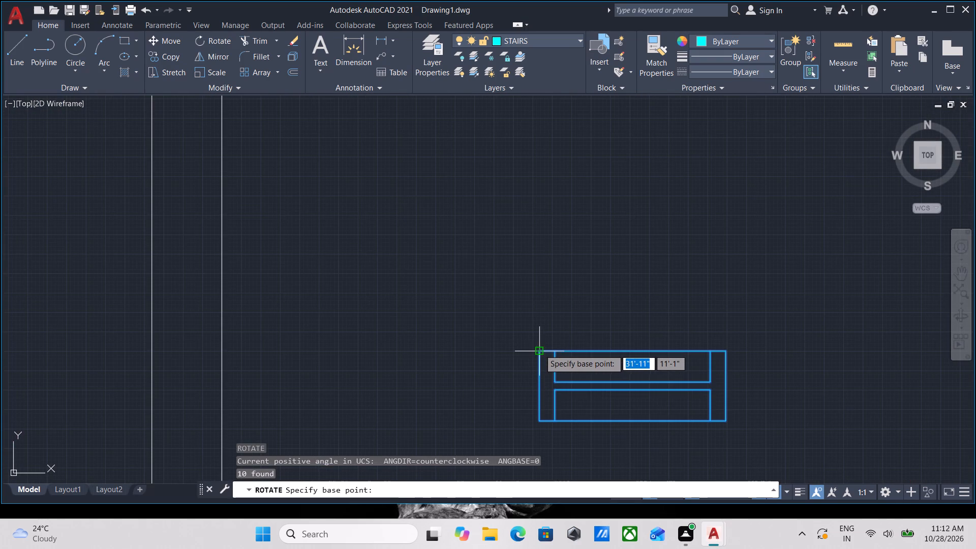
left_click(539, 349)
left_click(552, 200)
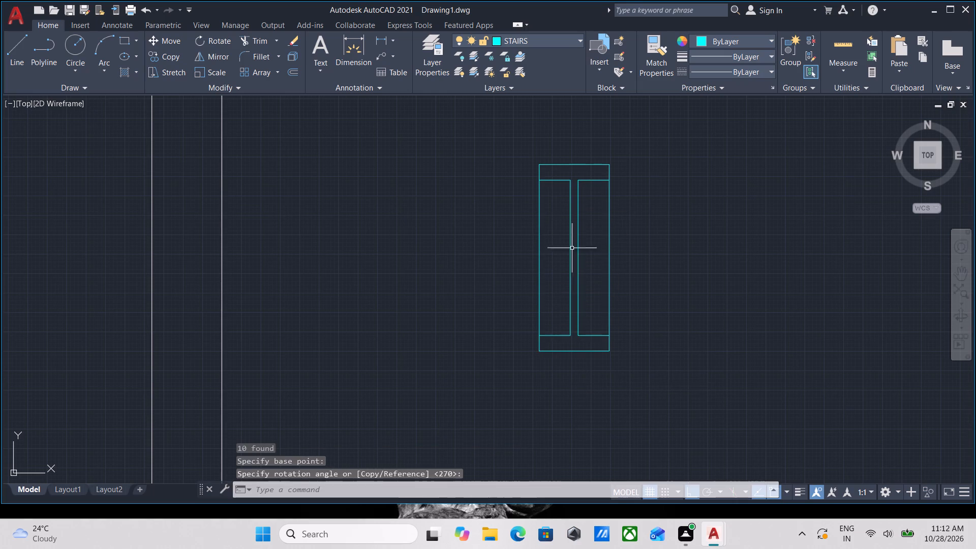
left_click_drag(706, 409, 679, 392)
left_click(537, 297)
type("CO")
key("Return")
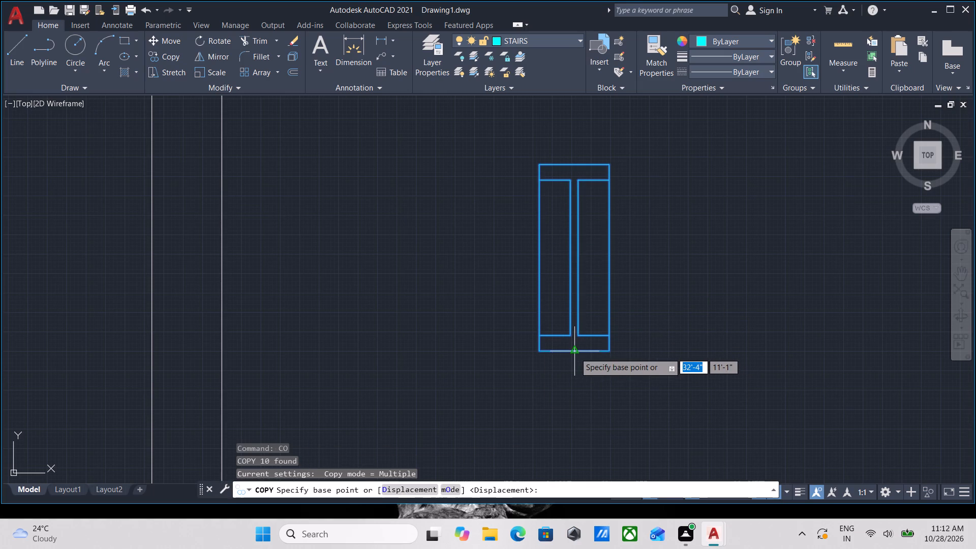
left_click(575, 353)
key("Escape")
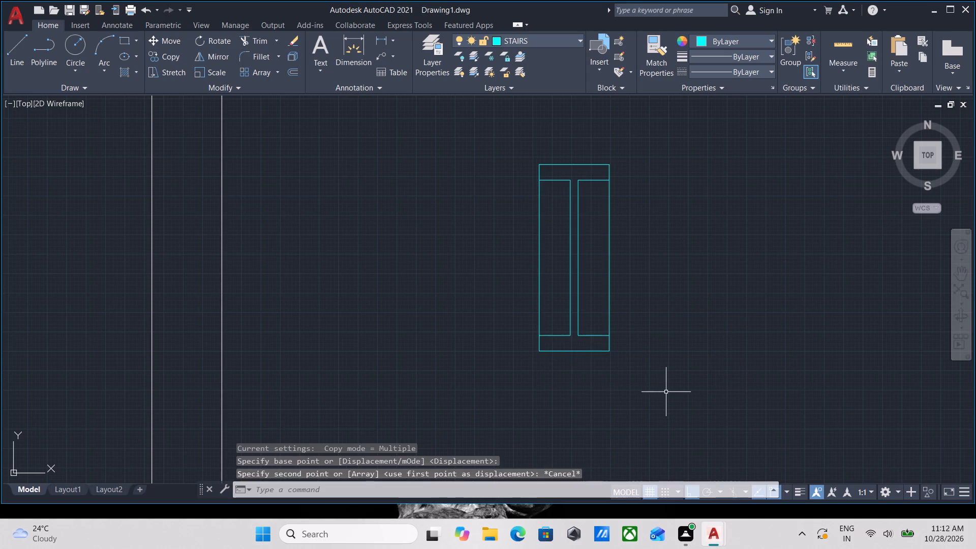
Copy the vertical 2' window from its midpoint into the left plan's right outer wall, centred on the small middle room.
left_click_drag(666, 392, 661, 387)
left_click(561, 293)
middle_click_drag(583, 320, 636, 375)
type("CO")
key("Return")
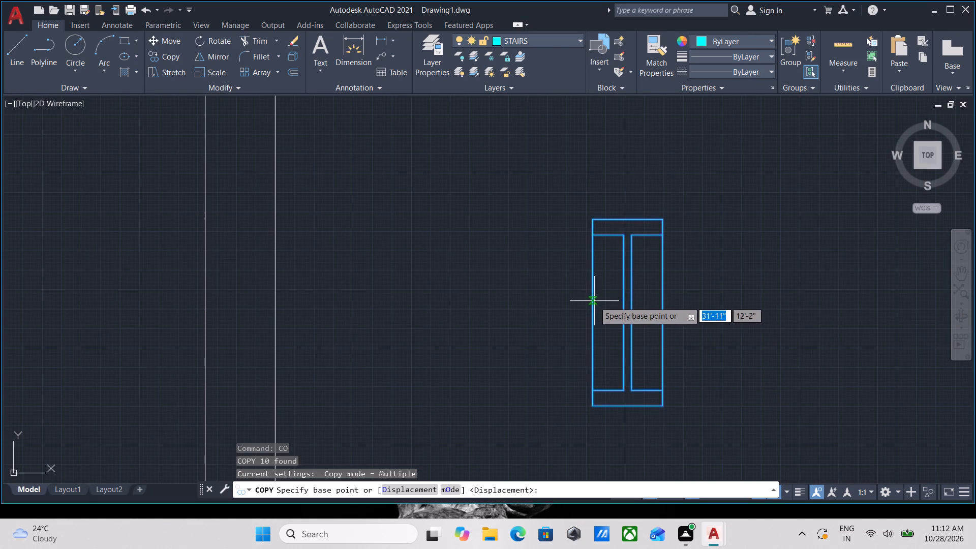
left_click(594, 313)
scroll(254, 293, "down", 1)
middle_click_drag(254, 293, 508, 307)
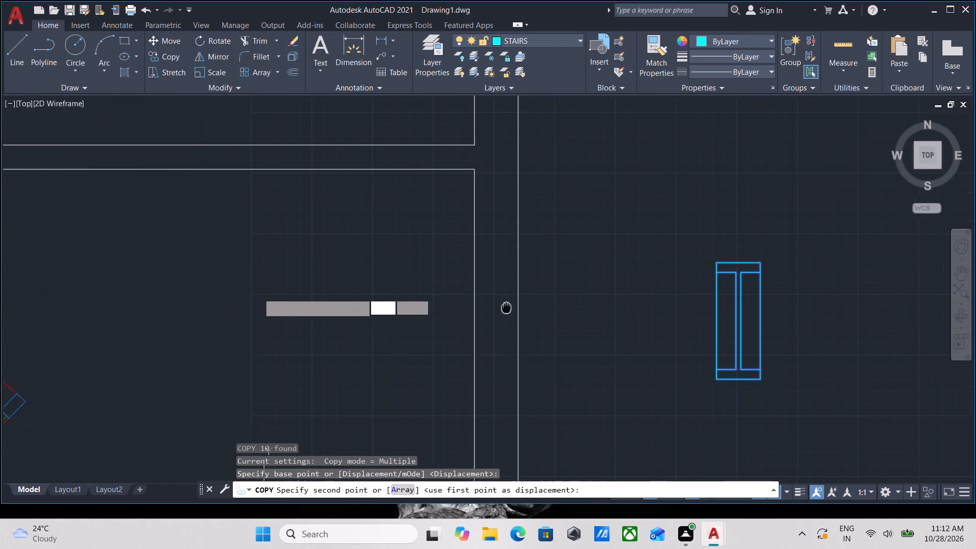
middle_click_drag(508, 307, 509, 307)
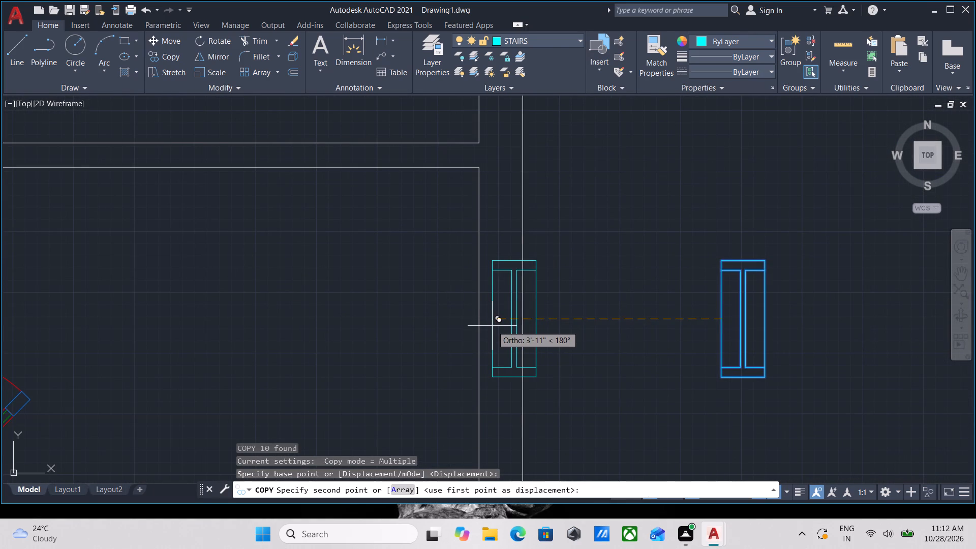
key("F8")
scroll(518, 311, "down", 3)
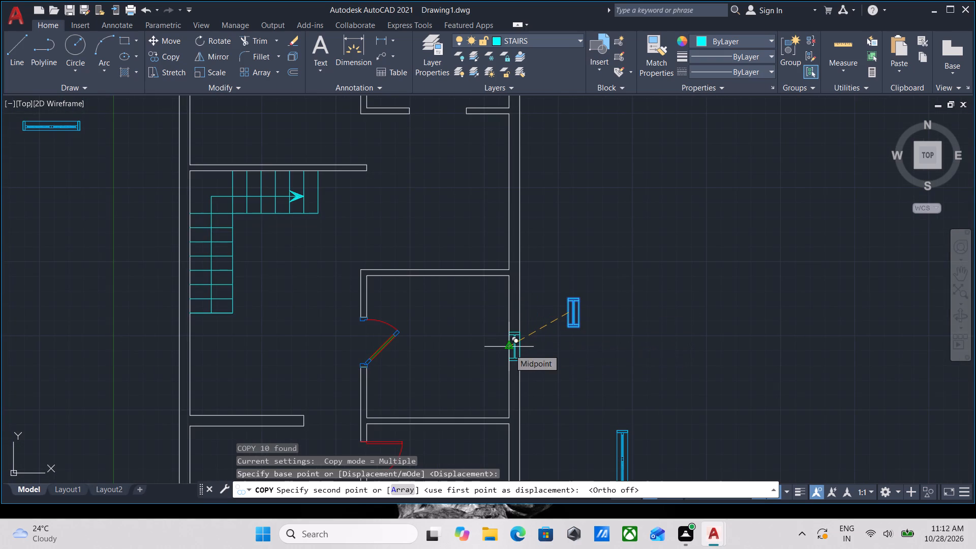
scroll(554, 302, "down", 3)
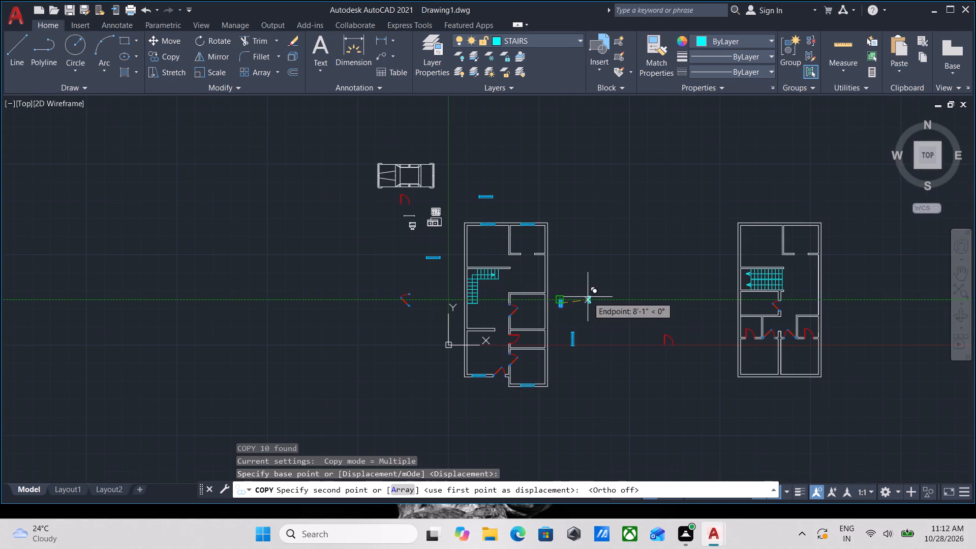
scroll(551, 348, "up", 4)
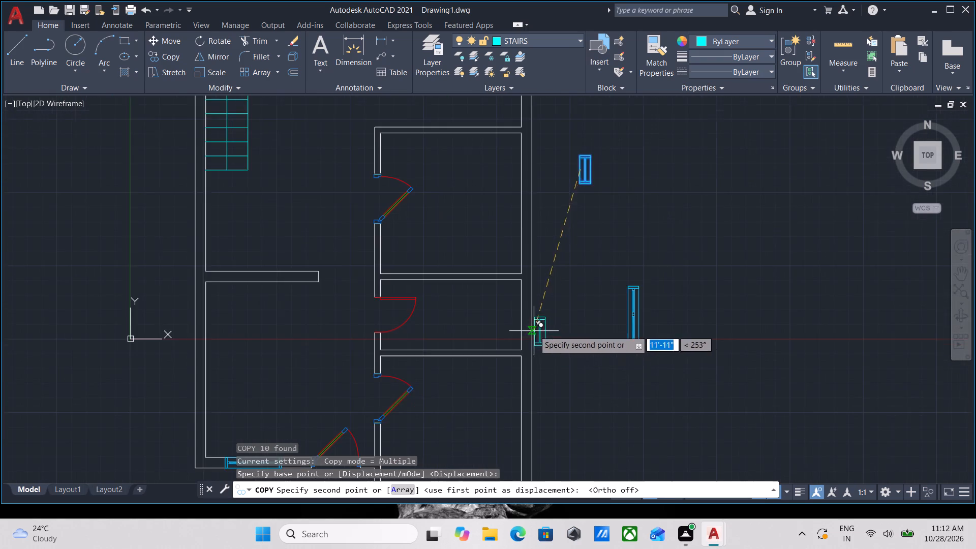
scroll(534, 330, "up", 2)
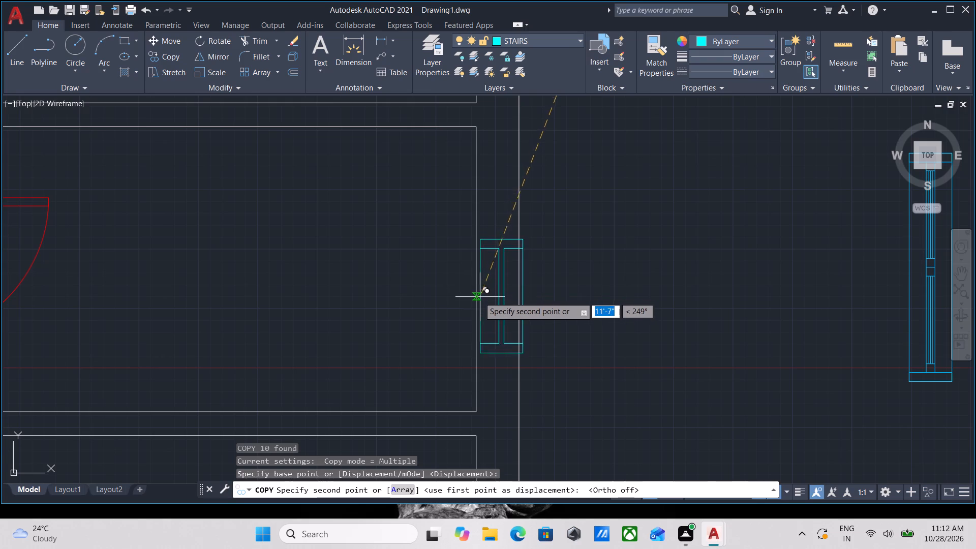
left_click(476, 272)
scroll(634, 234, "down", 3)
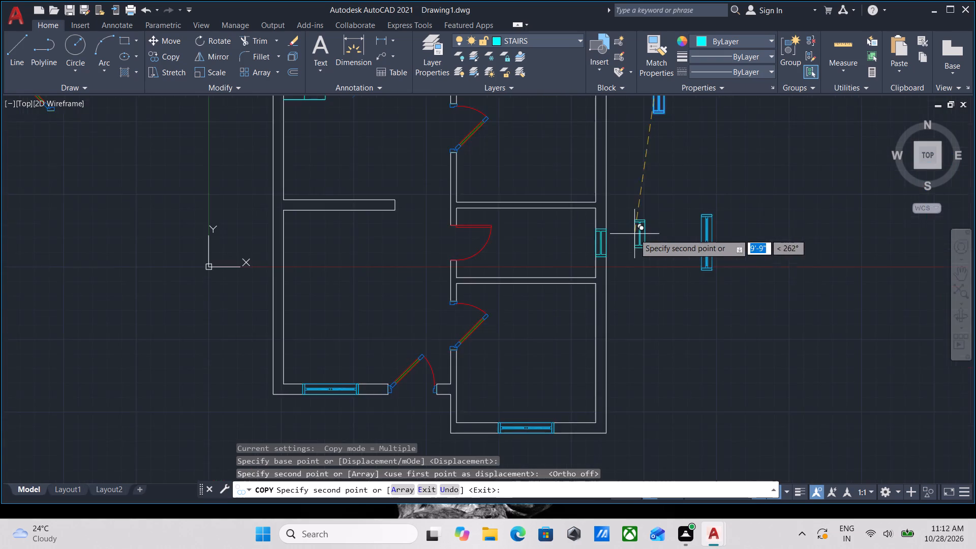
scroll(642, 238, "down", 1)
middle_click_drag(643, 239, 647, 332)
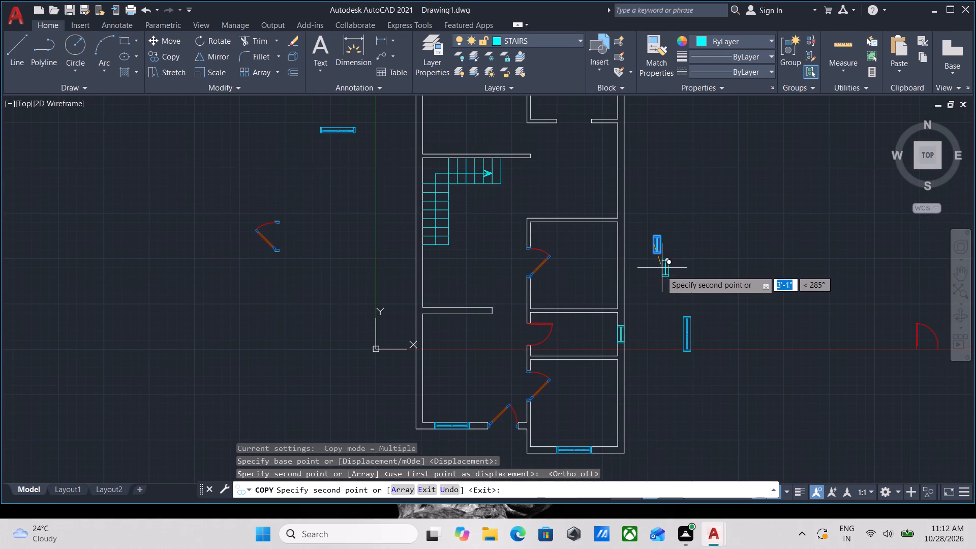
scroll(659, 274, "up", 2)
scroll(637, 261, "down", 2)
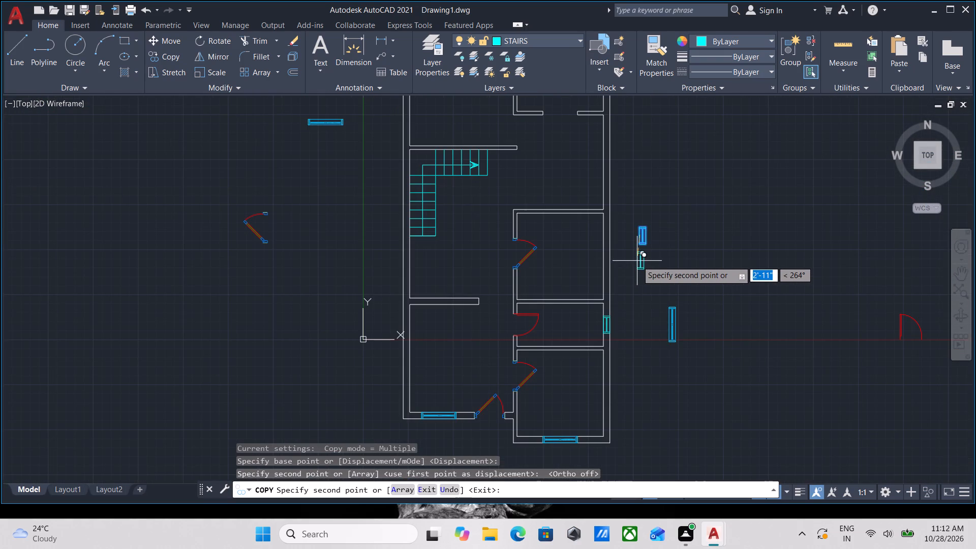
key("Escape")
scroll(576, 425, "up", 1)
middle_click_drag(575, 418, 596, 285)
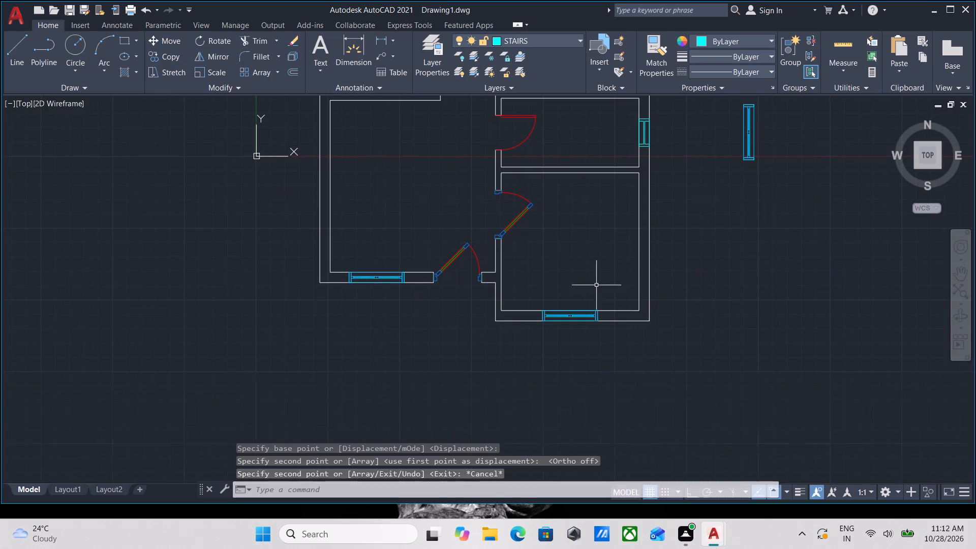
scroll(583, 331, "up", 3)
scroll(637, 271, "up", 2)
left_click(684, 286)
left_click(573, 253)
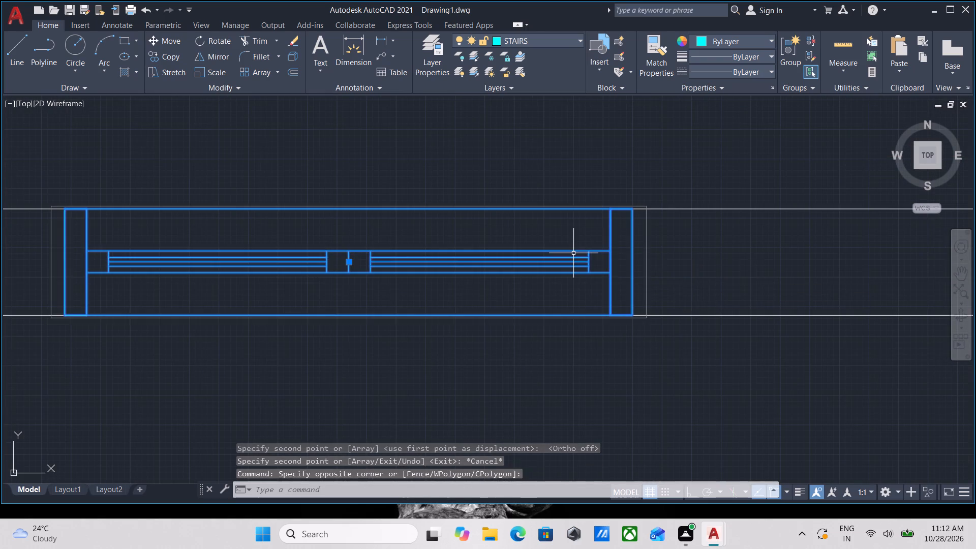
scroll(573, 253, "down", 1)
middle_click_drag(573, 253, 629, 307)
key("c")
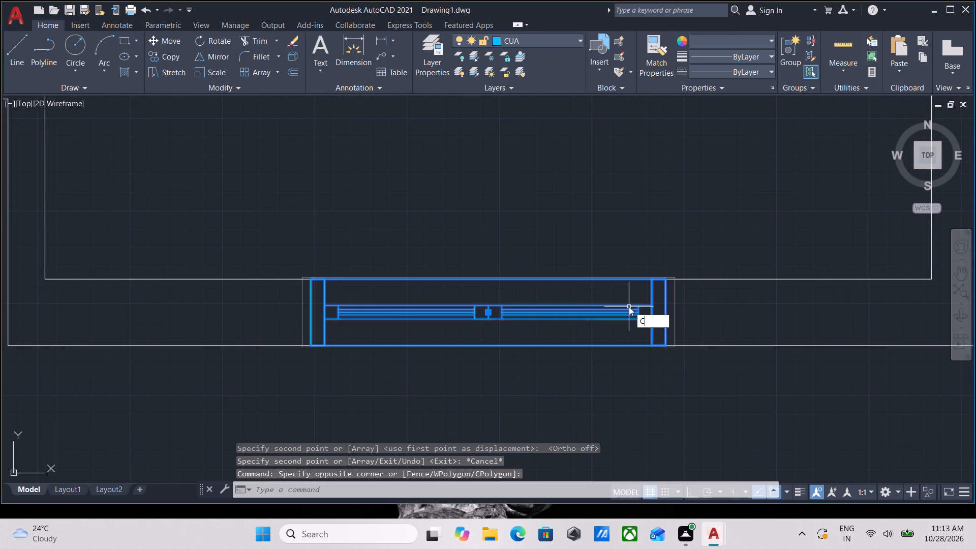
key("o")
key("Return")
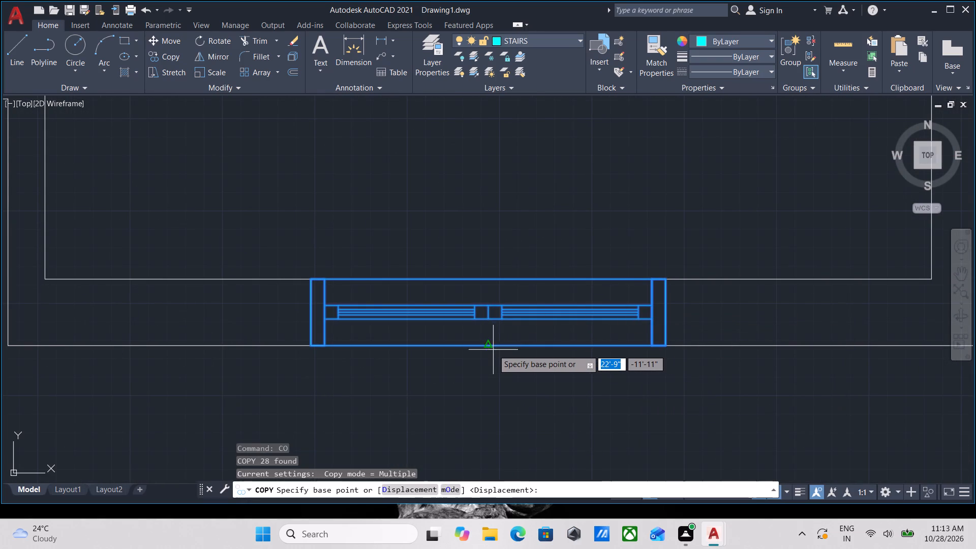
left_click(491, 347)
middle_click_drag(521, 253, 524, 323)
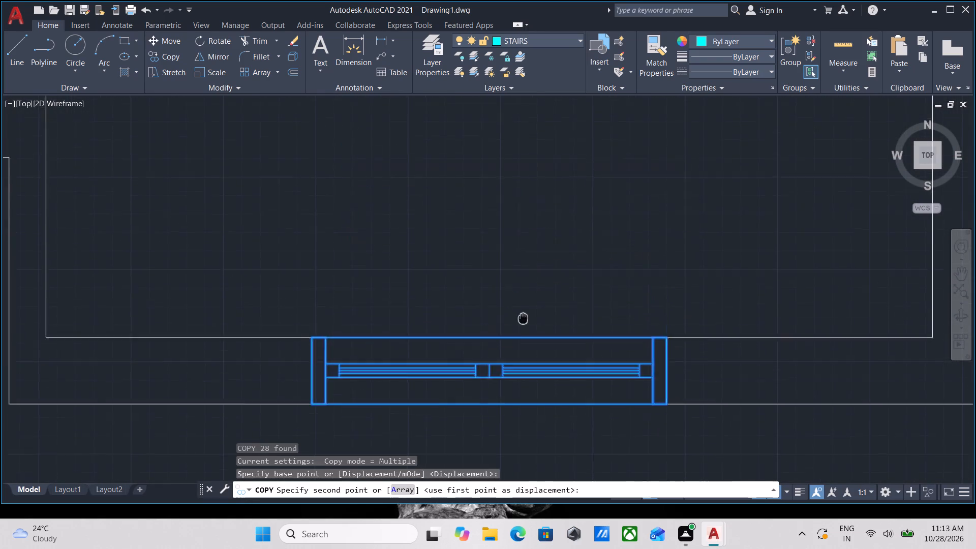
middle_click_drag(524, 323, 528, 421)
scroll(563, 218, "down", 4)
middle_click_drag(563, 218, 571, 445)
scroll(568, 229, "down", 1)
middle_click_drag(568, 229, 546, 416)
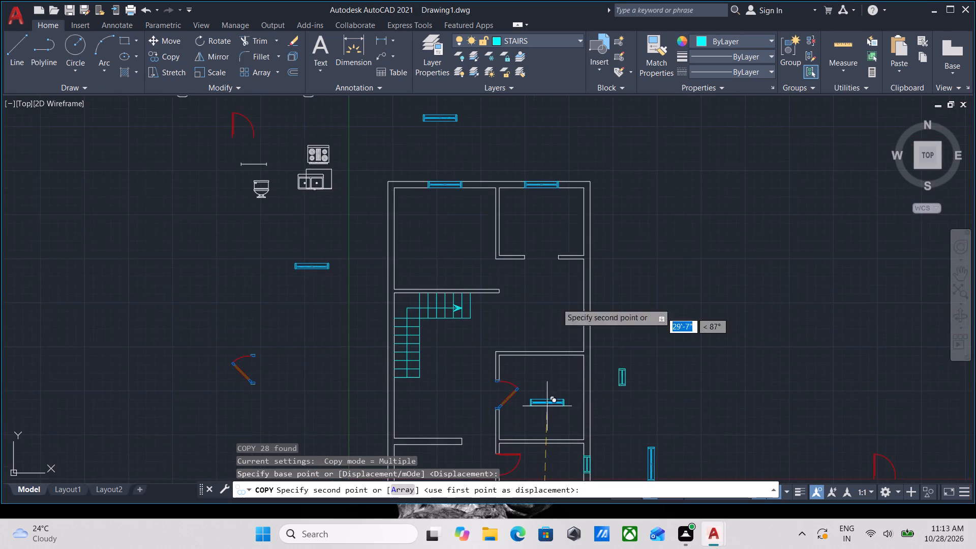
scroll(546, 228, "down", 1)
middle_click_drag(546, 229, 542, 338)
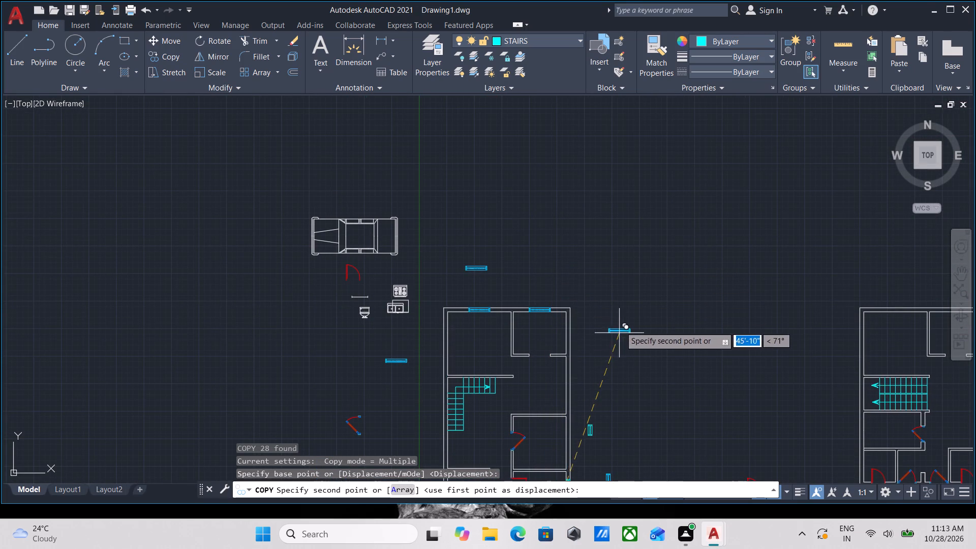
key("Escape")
Copy the left plan's upper-right room window into the right plan's top outer wall, centred on each of the two upper rooms.
scroll(541, 313, "up", 6)
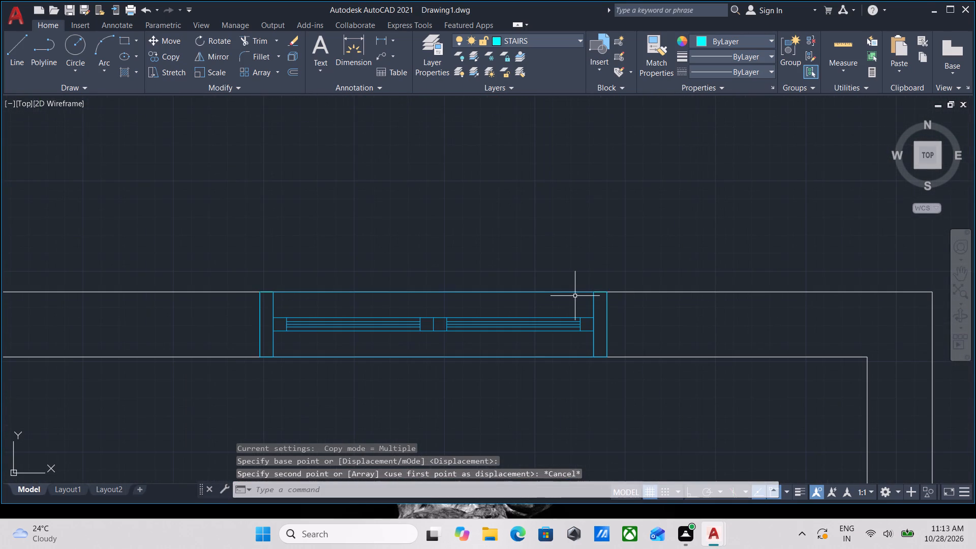
left_click(636, 326)
left_click(558, 294)
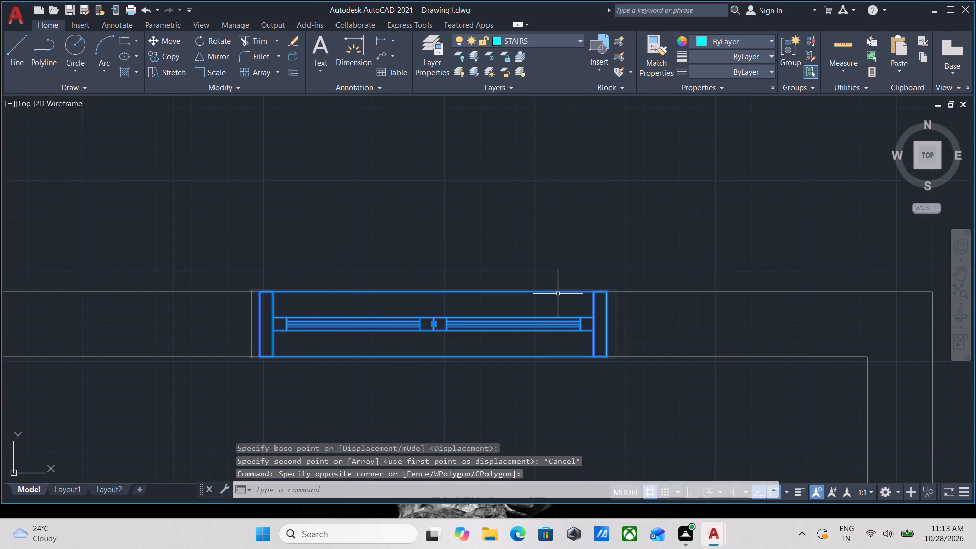
type("CO")
key("Return")
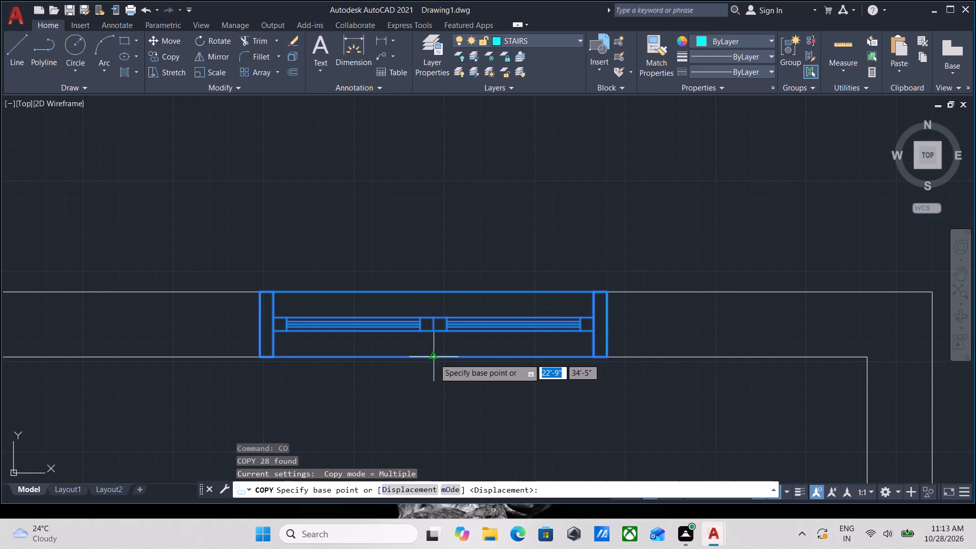
left_click(430, 356)
scroll(643, 293, "down", 1)
middle_click_drag(643, 293, 196, 274)
scroll(435, 246, "down", 4)
middle_click_drag(474, 251, 0, 267)
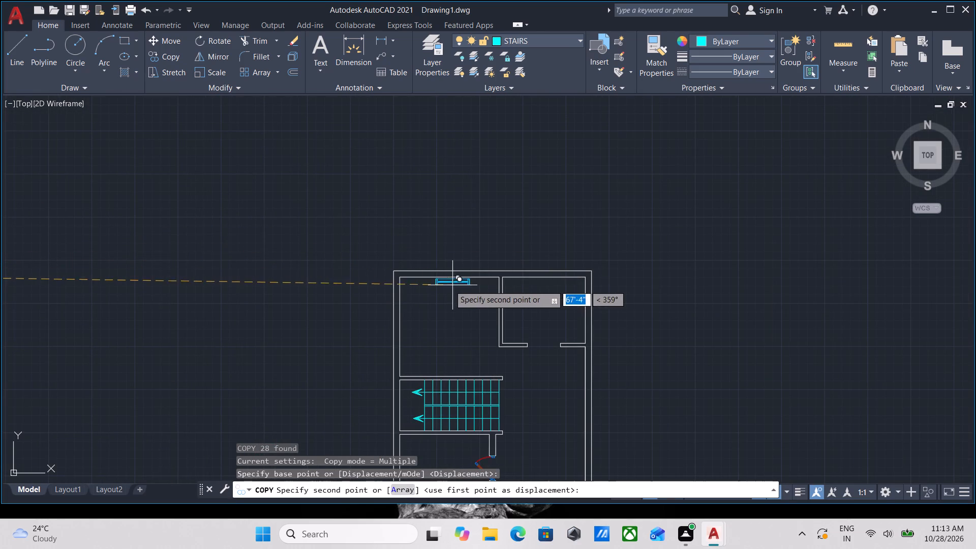
scroll(435, 273, "up", 2)
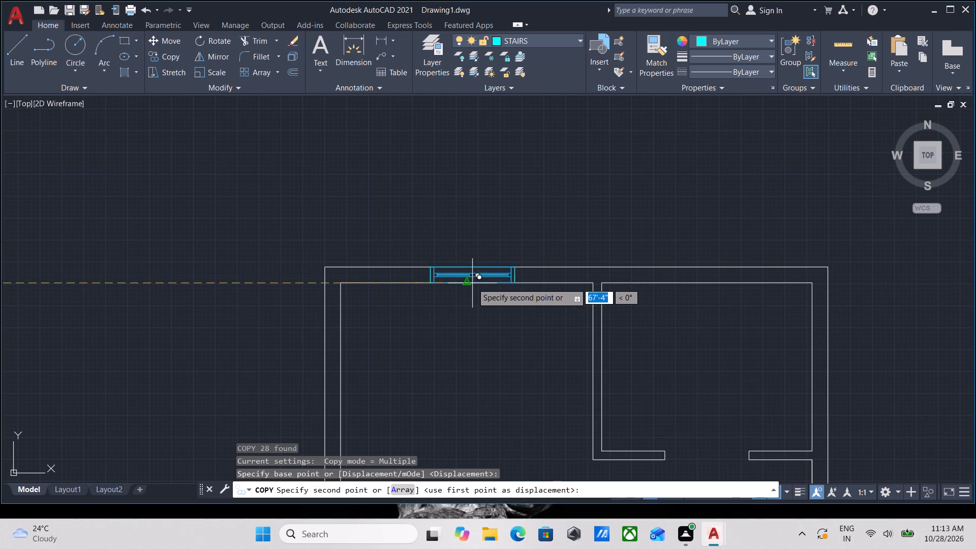
left_click(465, 281)
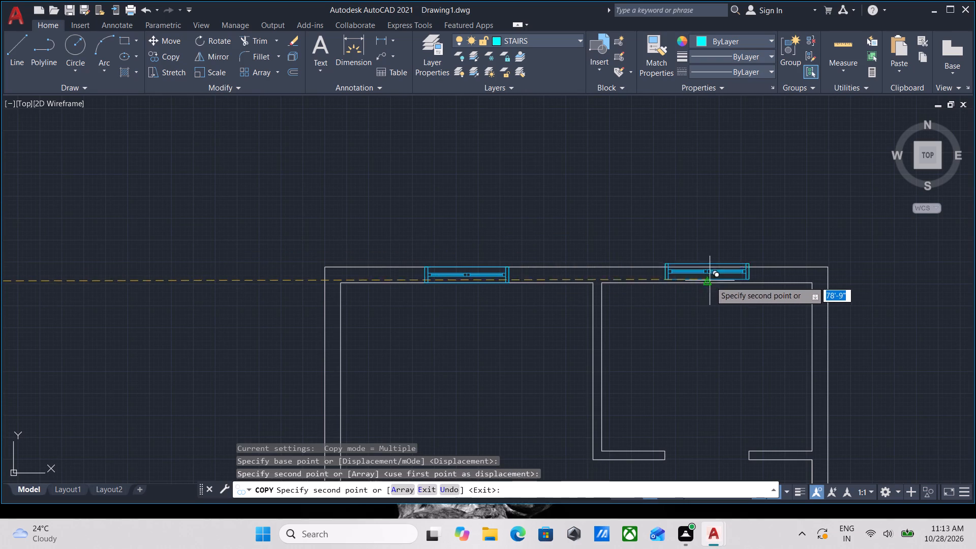
left_click(711, 281)
scroll(436, 206, "down", 2)
middle_click_drag(434, 210, 516, 196)
scroll(318, 201, "down", 2)
middle_click_drag(318, 201, 457, 210)
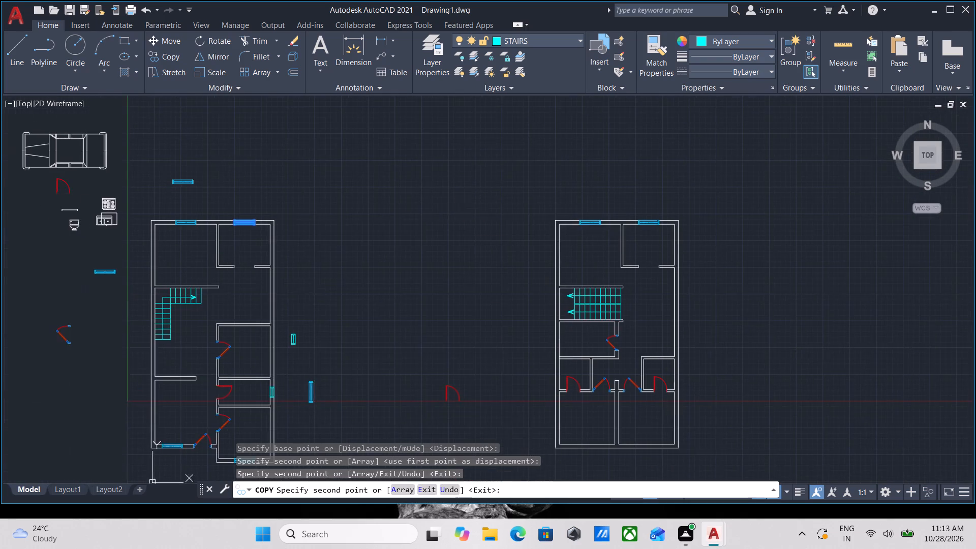
middle_click_drag(298, 218, 457, 214)
scroll(598, 257, "up", 1)
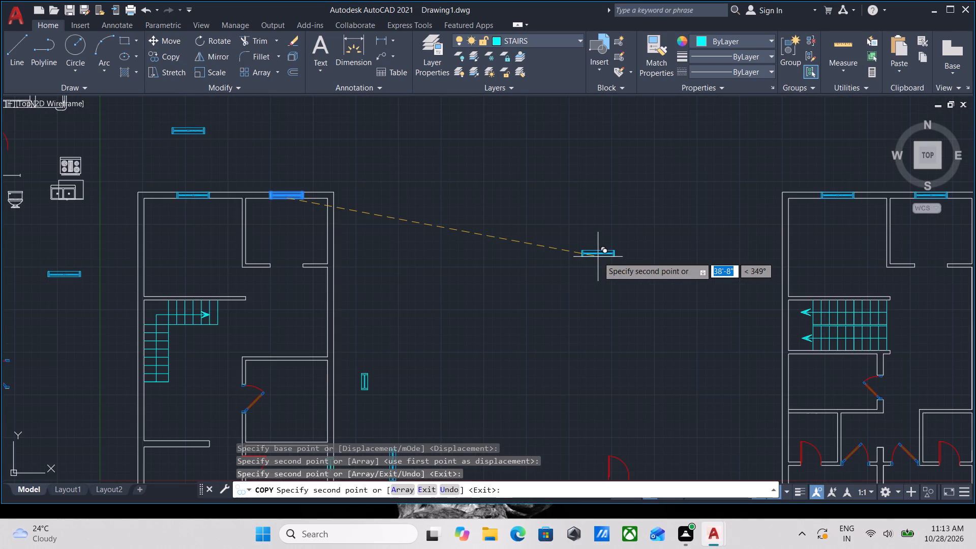
key("Escape")
Copy the longer vertical window from its left edge midpoint into the left plan's right outer wall, centred on the room above the small middle room.
scroll(327, 247, "down", 3)
middle_click_drag(328, 242, 358, 221)
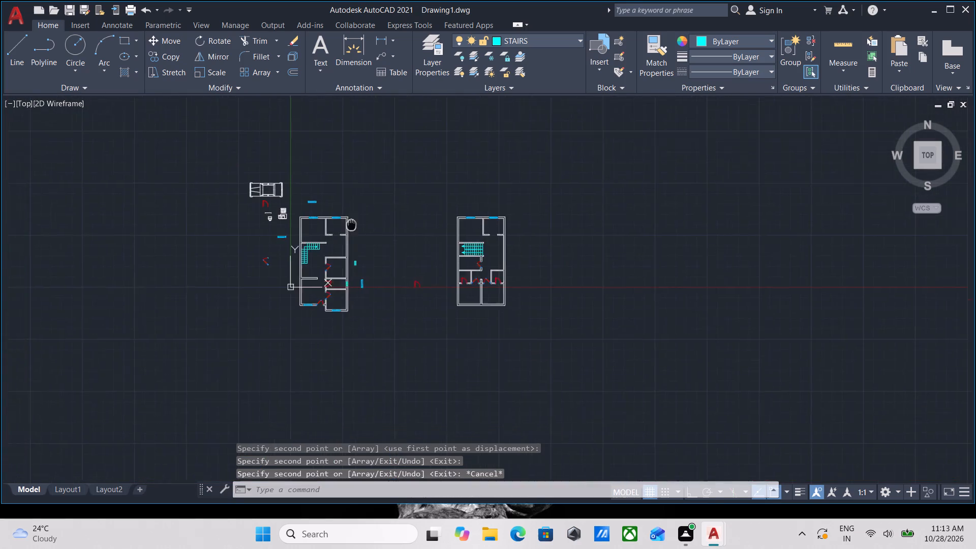
middle_click_drag(358, 221, 390, 206)
scroll(350, 240, "up", 3)
middle_click_drag(386, 323, 379, 319)
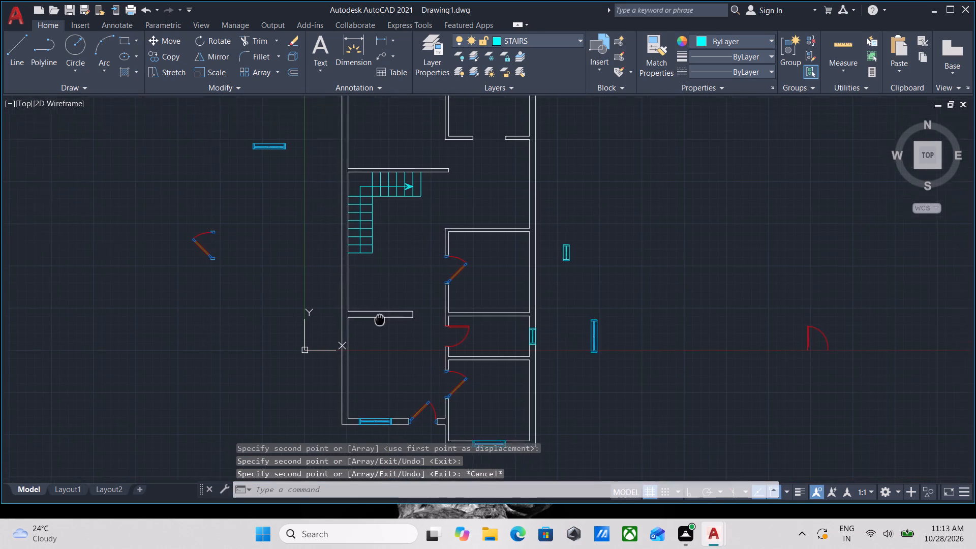
middle_click_drag(379, 319, 406, 273)
middle_click_drag(378, 294, 432, 314)
middle_click_drag(429, 264, 410, 415)
scroll(413, 327, "up", 1)
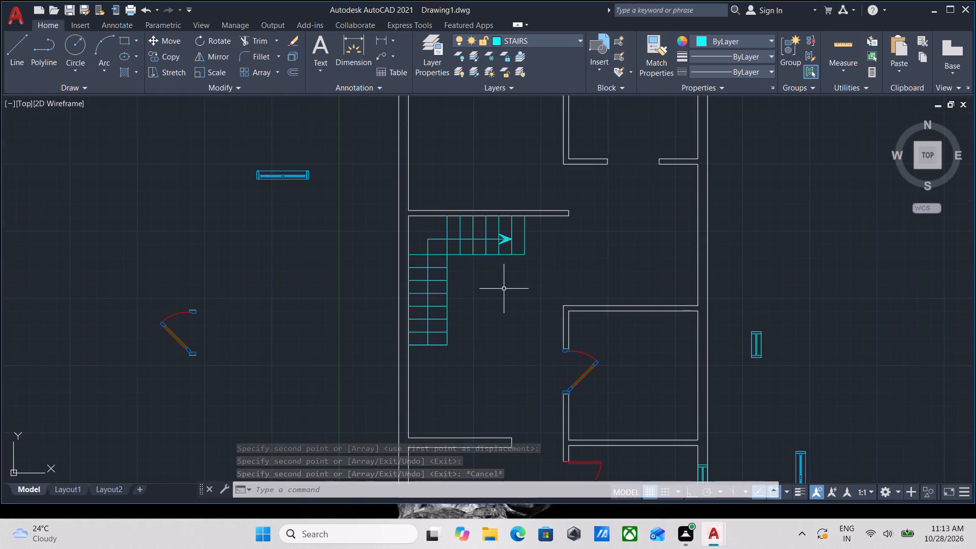
middle_click_drag(504, 288, 343, 340)
scroll(459, 330, "down", 1)
middle_click_drag(510, 362, 467, 240)
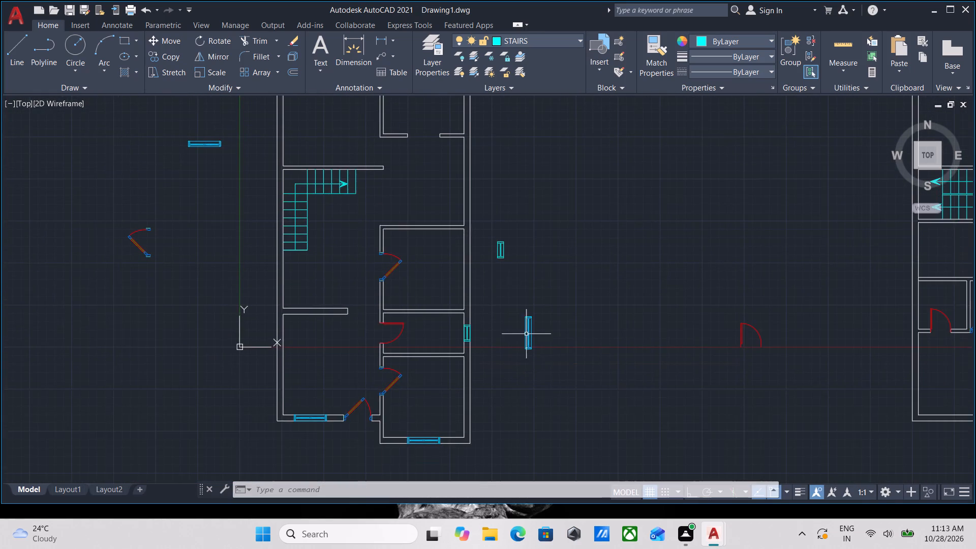
scroll(548, 377, "up", 2)
left_click_drag(543, 363, 532, 343)
left_click(442, 252)
type("CO")
key("Return")
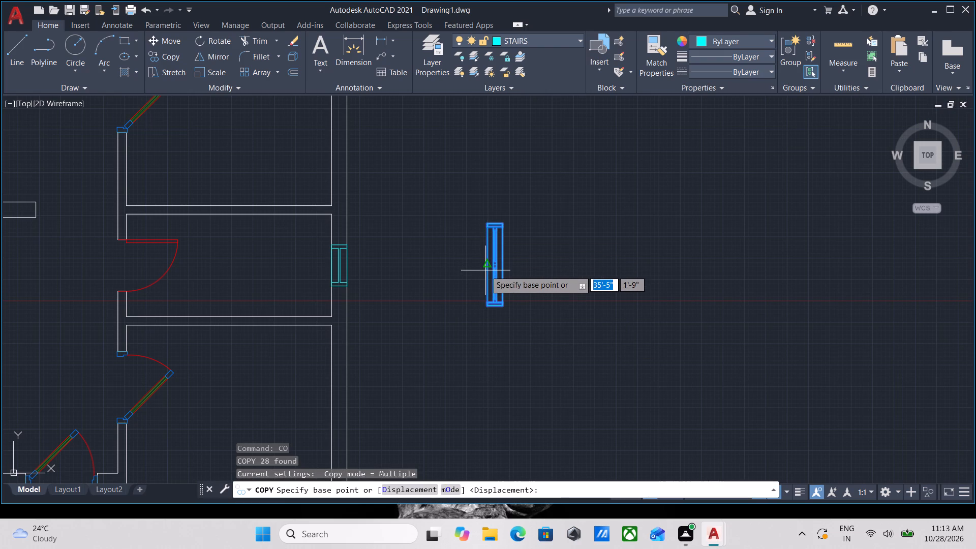
left_click(483, 264)
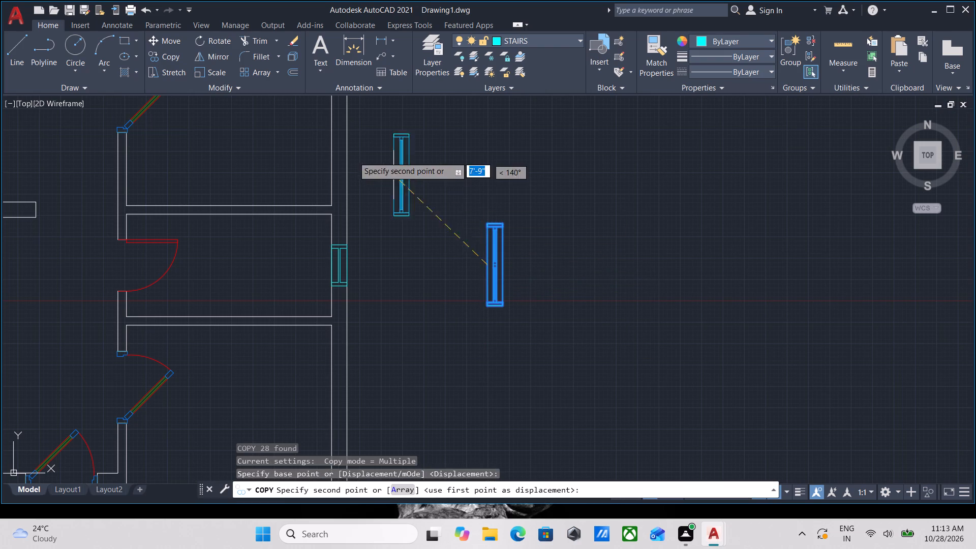
middle_click_drag(337, 200, 394, 332)
middle_click_drag(375, 210, 410, 320)
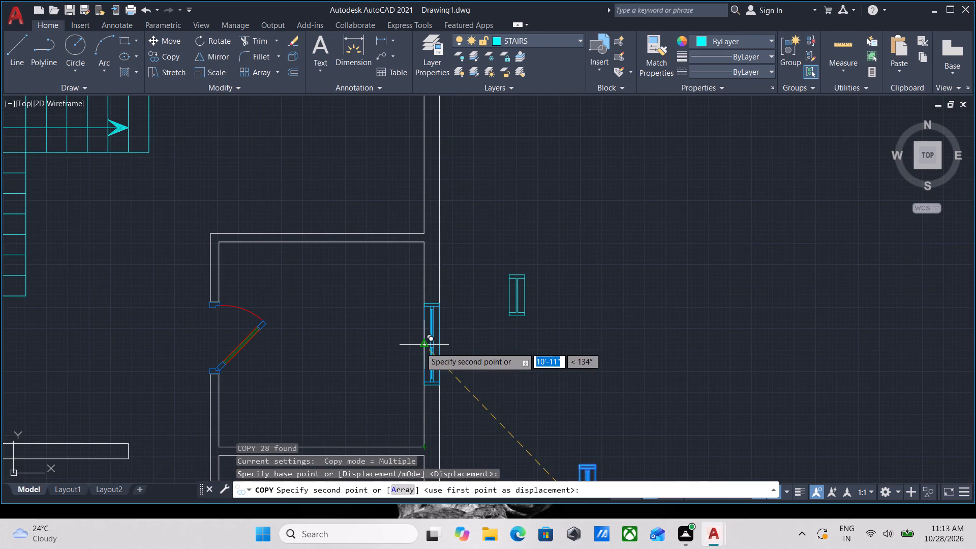
left_click(420, 348)
scroll(441, 261, "down", 3)
middle_click_drag(441, 261, 469, 311)
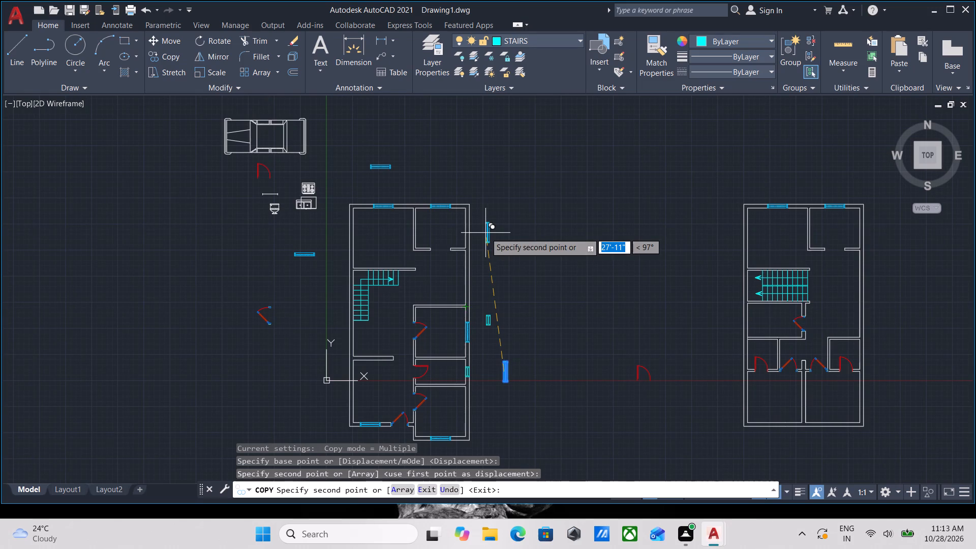
middle_click_drag(464, 217, 494, 330)
scroll(527, 300, "up", 2)
key("Escape")
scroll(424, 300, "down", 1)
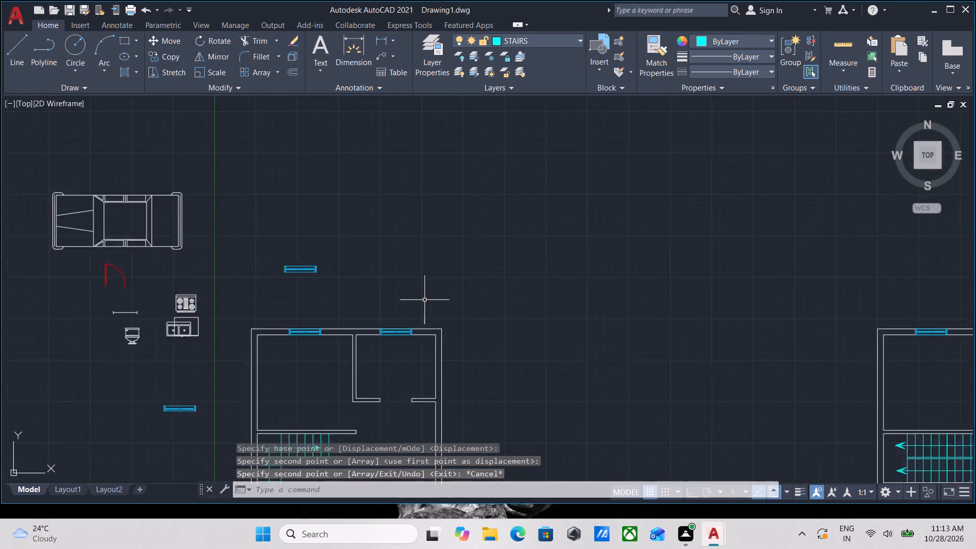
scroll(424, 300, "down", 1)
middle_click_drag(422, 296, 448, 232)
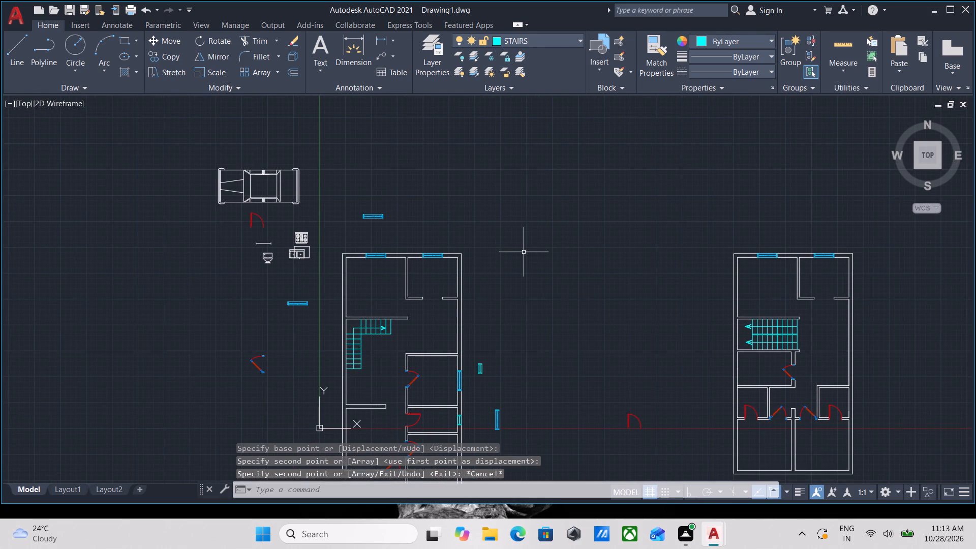
Copy the left plan's longer right-wall window from its left edge midpoint into the right plan's right outer wall, centred on the open area beside the stairs.
scroll(446, 400, "up", 5)
left_click(518, 383)
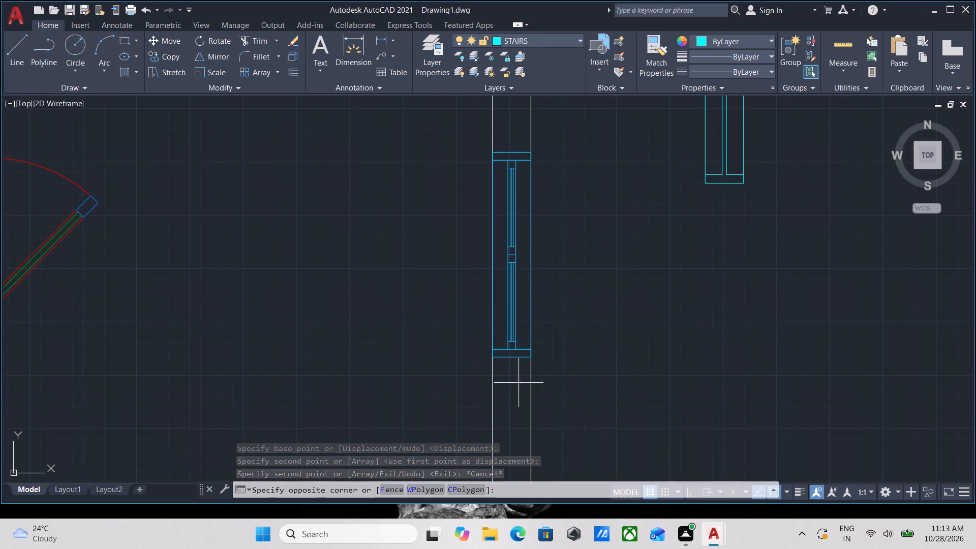
left_click(503, 316)
type("CO")
key("Return")
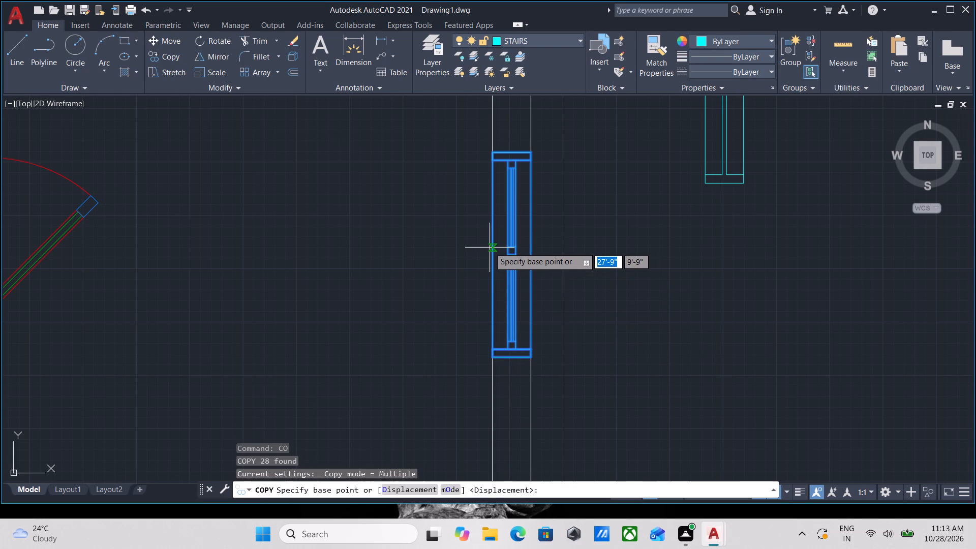
left_click(494, 251)
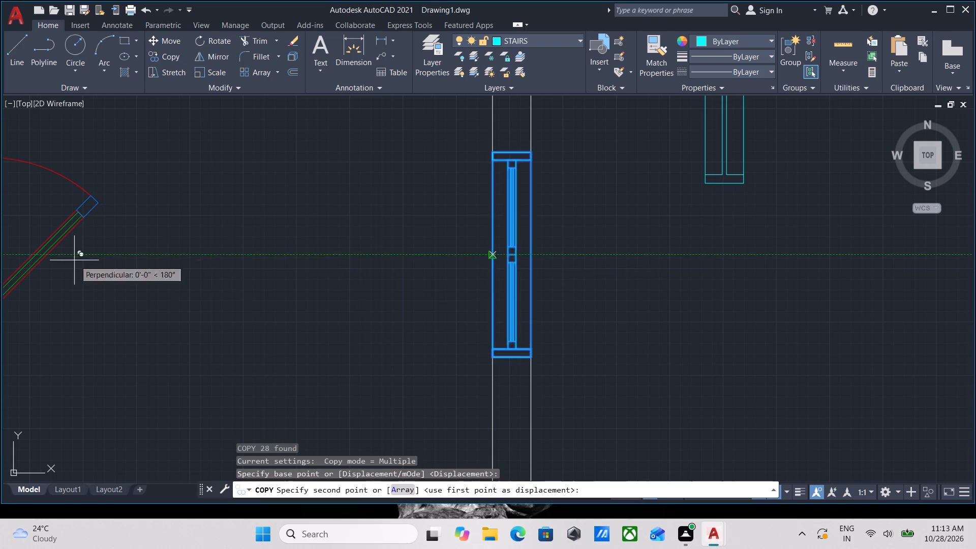
scroll(106, 266, "down", 1)
middle_click_drag(229, 283, 8, 291)
scroll(383, 296, "down", 3)
middle_click_drag(383, 296, 0, 348)
scroll(361, 295, "down", 1)
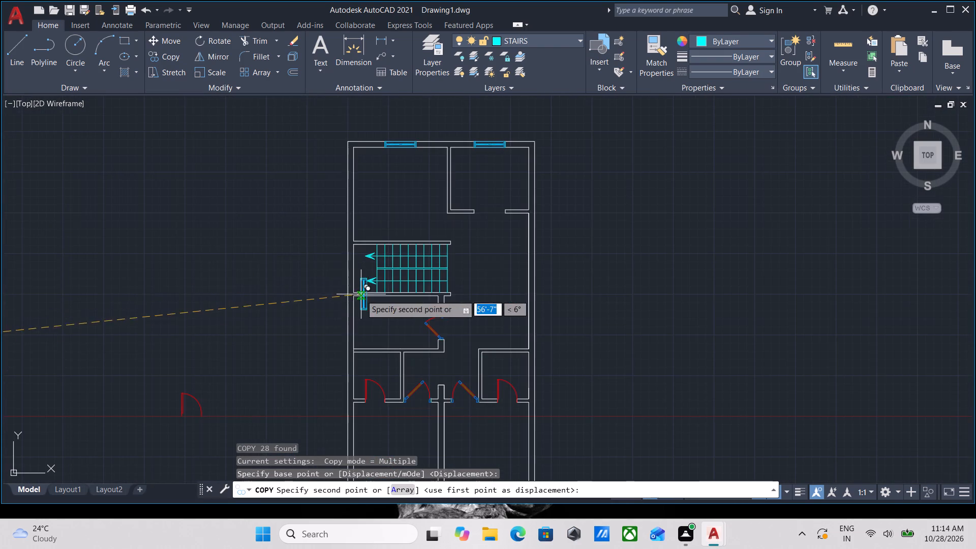
middle_click_drag(361, 295, 193, 277)
scroll(301, 270, "up", 2)
middle_click_drag(291, 286, 368, 320)
left_click(364, 298)
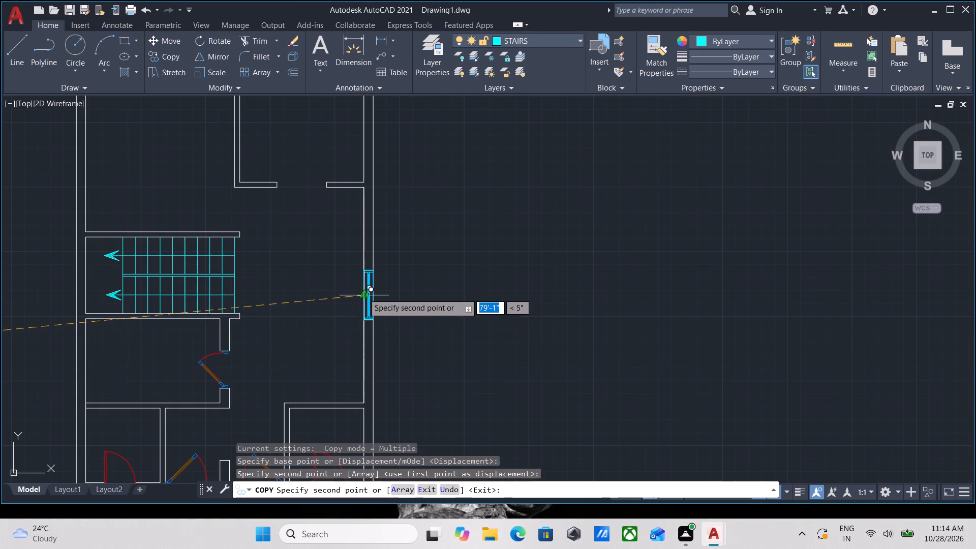
middle_click_drag(296, 290, 393, 325)
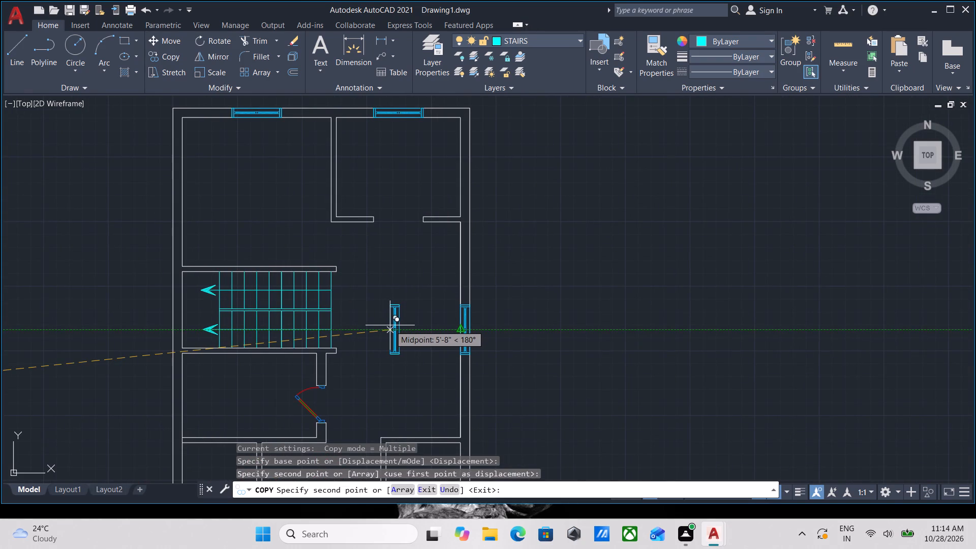
key("Escape")
Examine where the inner line of the right plan's right outer wall starts and ends around the copied window.
scroll(400, 359, "up", 2)
middle_click_drag(407, 352, 62, 169)
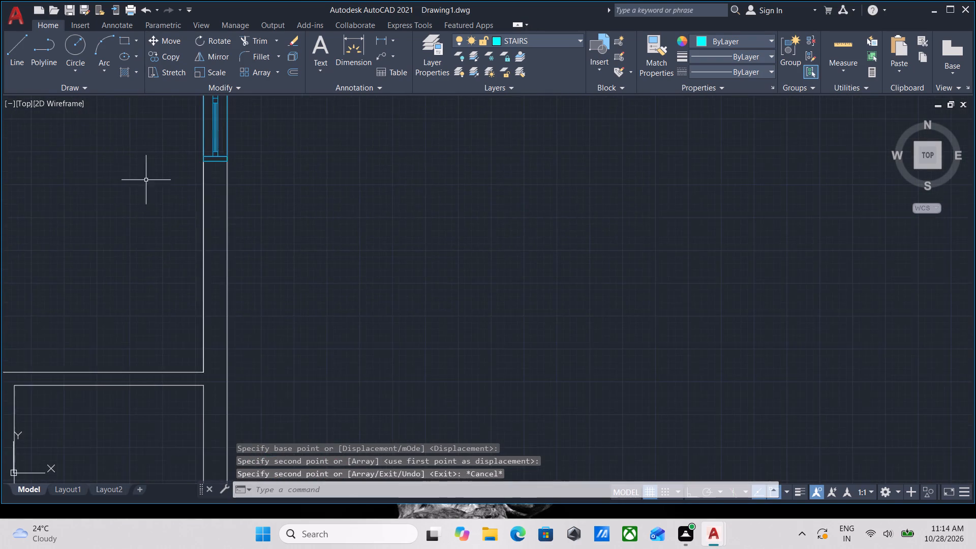
scroll(190, 238, "down", 1)
scroll(195, 264, "up", 2)
left_click(223, 283)
left_click(162, 246)
middle_click_drag(184, 250, 292, 255)
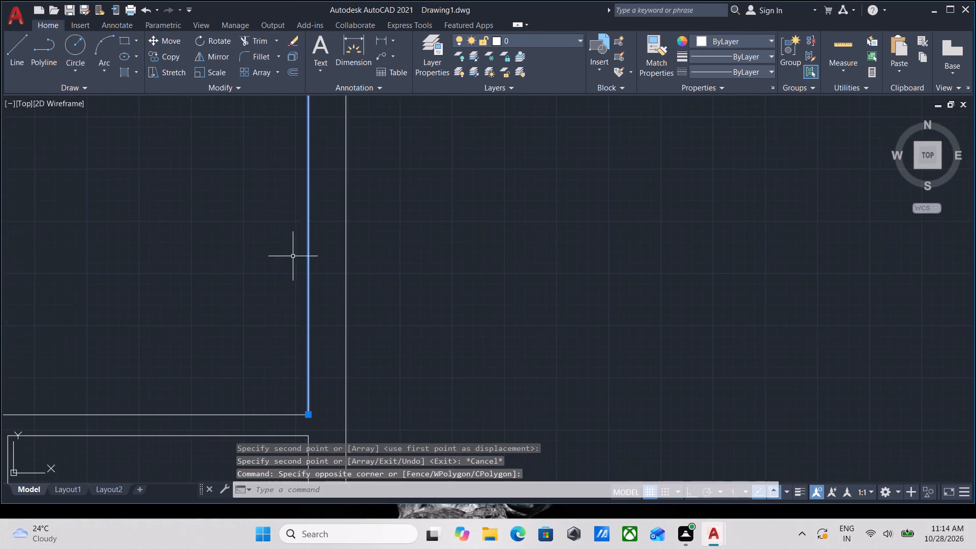
scroll(290, 258, "down", 3)
middle_click_drag(290, 261, 299, 370)
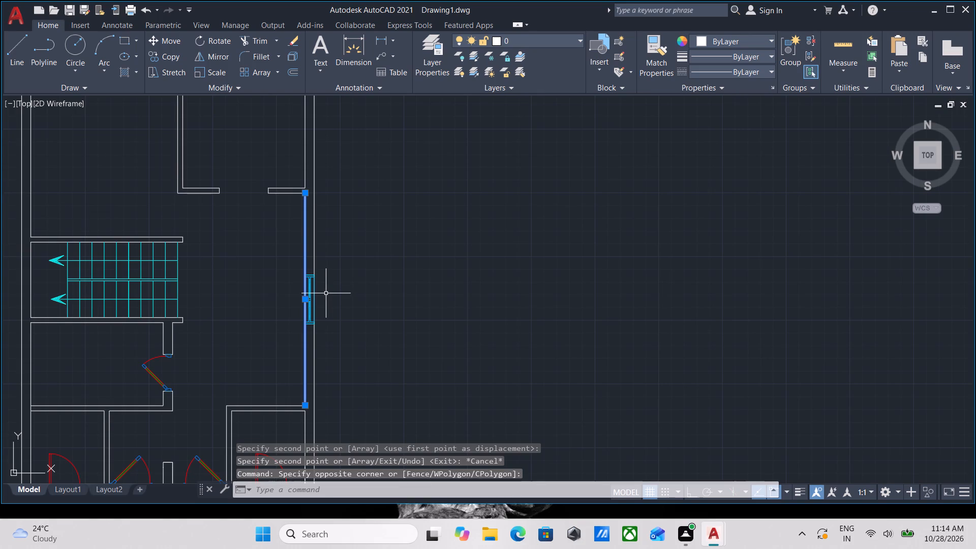
key("Escape")
scroll(344, 257, "down", 1)
middle_click_drag(344, 257, 429, 277)
scroll(408, 256, "up", 4)
middle_click_drag(377, 230, 379, 232)
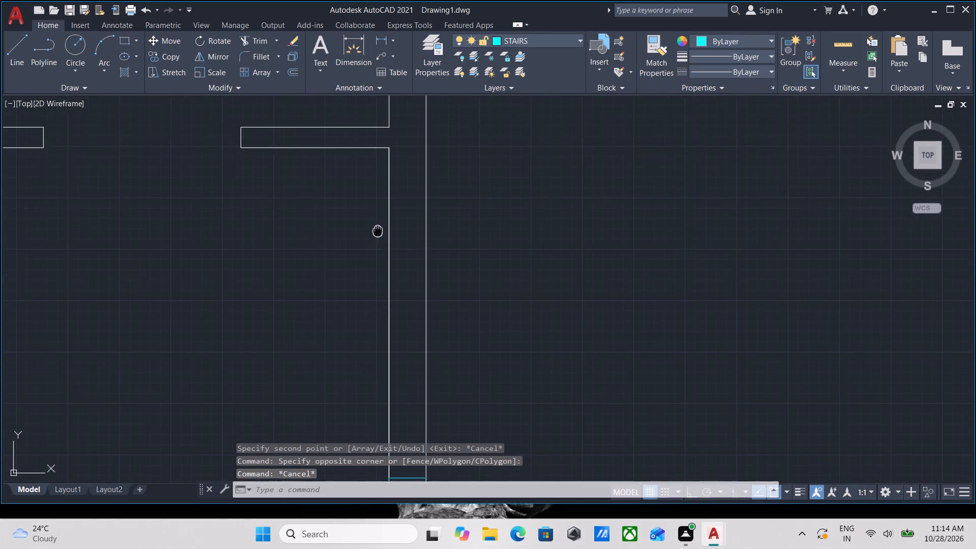
middle_click_drag(379, 232, 418, 318)
scroll(312, 220, "up", 3)
scroll(496, 230, "down", 2)
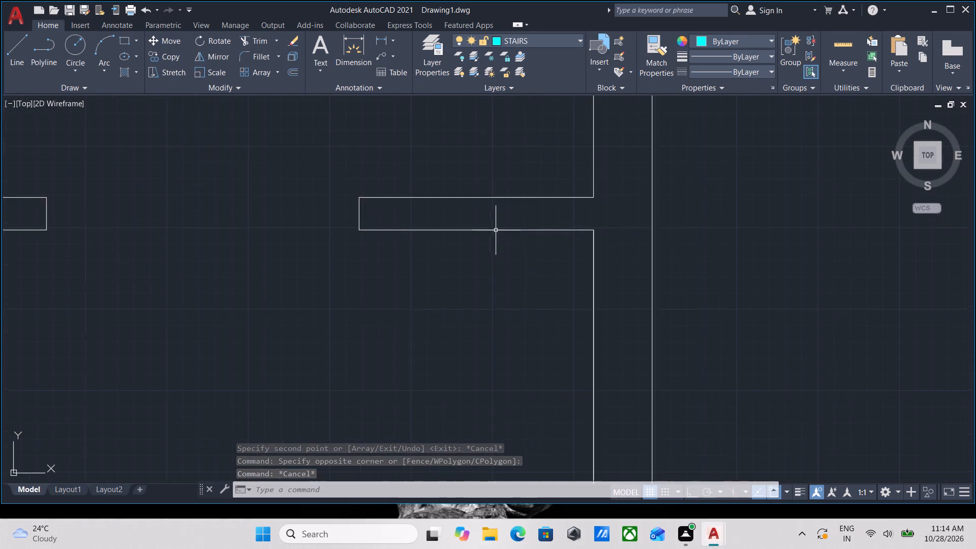
middle_click_drag(496, 230, 420, 187)
left_click(557, 270)
left_click(499, 252)
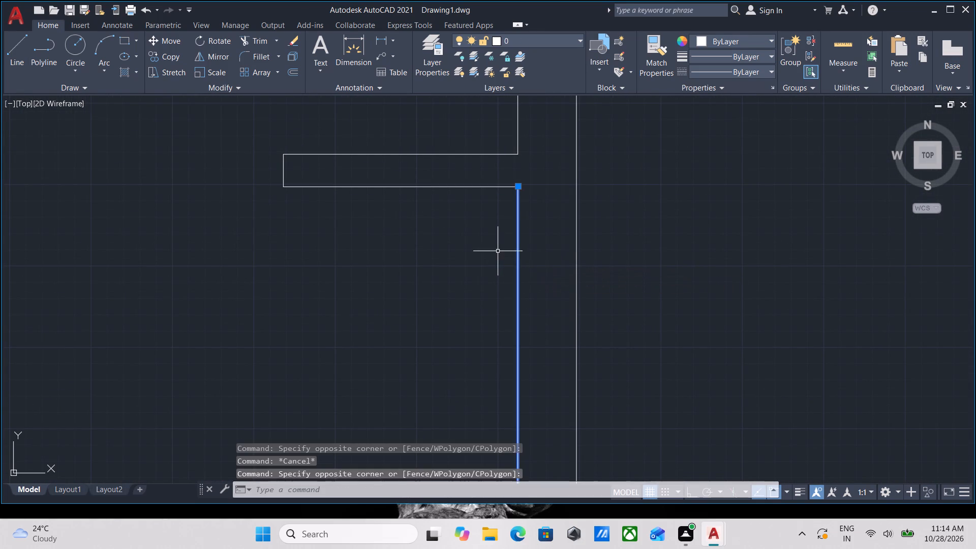
scroll(498, 251, "down", 2)
middle_click_drag(498, 251, 543, 202)
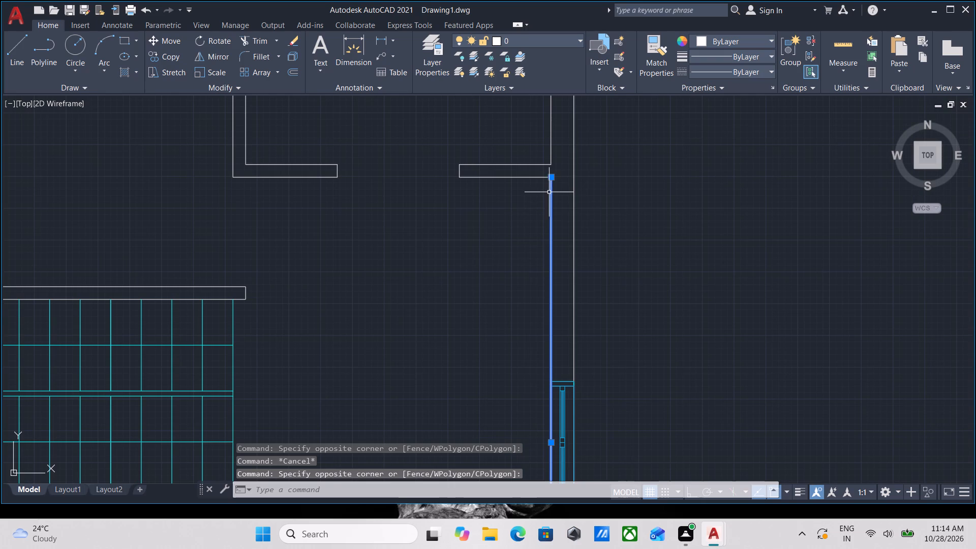
key("Escape")
scroll(559, 187, "up", 2)
scroll(500, 144, "up", 3)
scroll(590, 195, "up", 1)
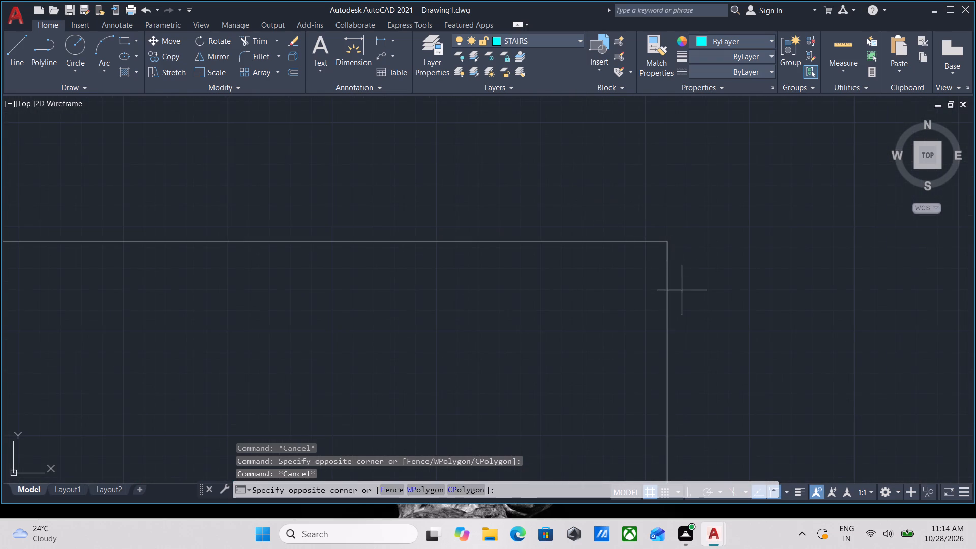
left_click(682, 290)
left_click(635, 290)
scroll(635, 290, "down", 3)
scroll(389, 313, "down", 3)
key("Escape")
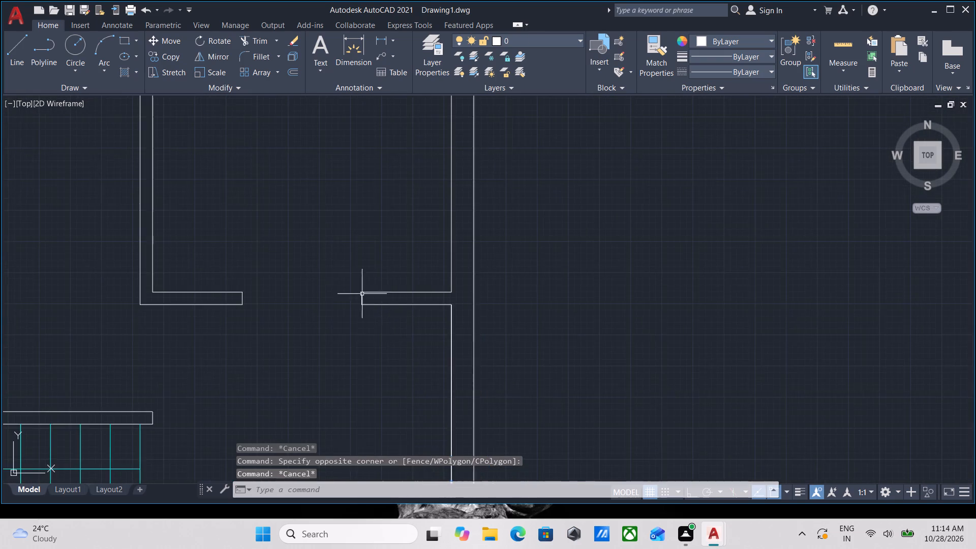
Review the rooms and outer walls of both floor plans for windows that are still missing.
scroll(327, 275, "down", 4)
middle_click_drag(330, 274, 560, 232)
middle_click_drag(391, 236, 624, 253)
scroll(250, 210, "up", 2)
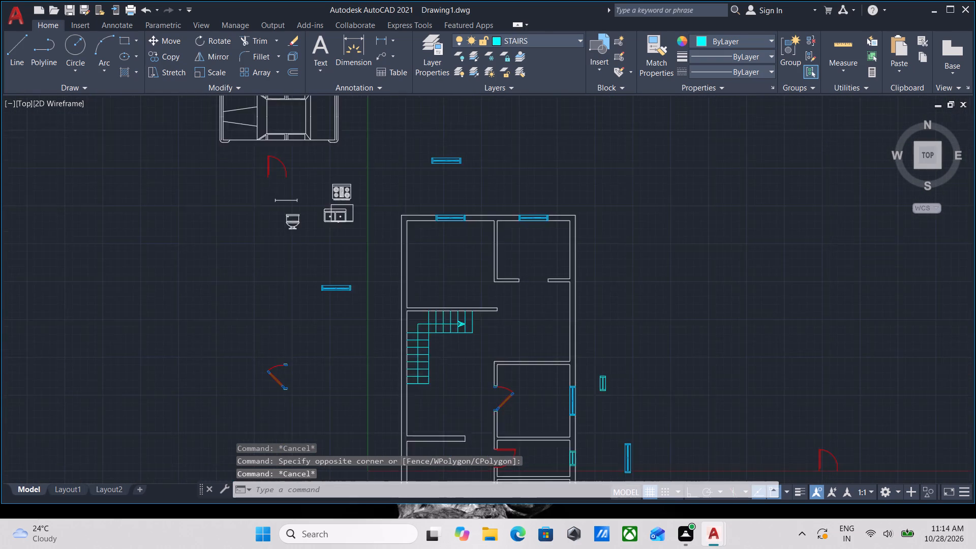
middle_click_drag(500, 296, 455, 306)
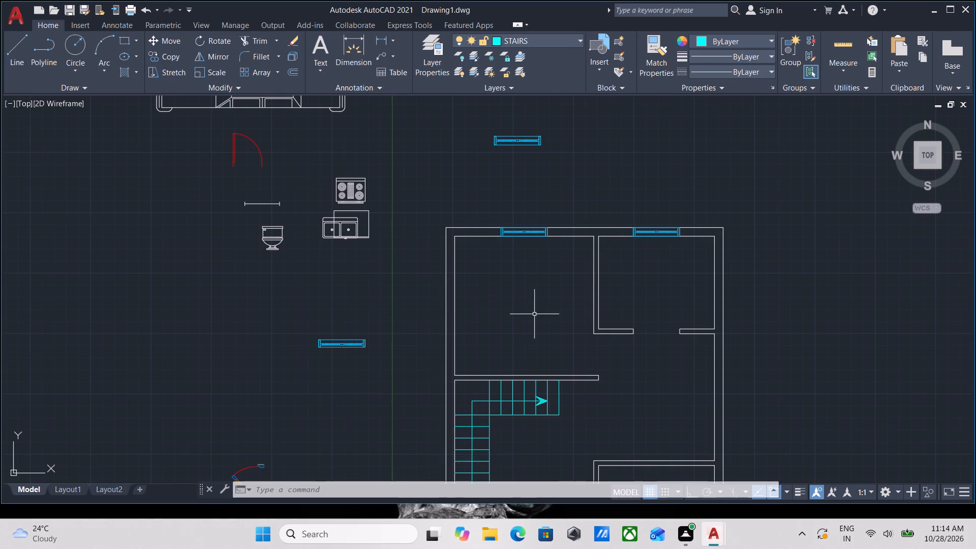
scroll(536, 315, "down", 2)
middle_click_drag(533, 308, 459, 210)
scroll(476, 310, "up", 2)
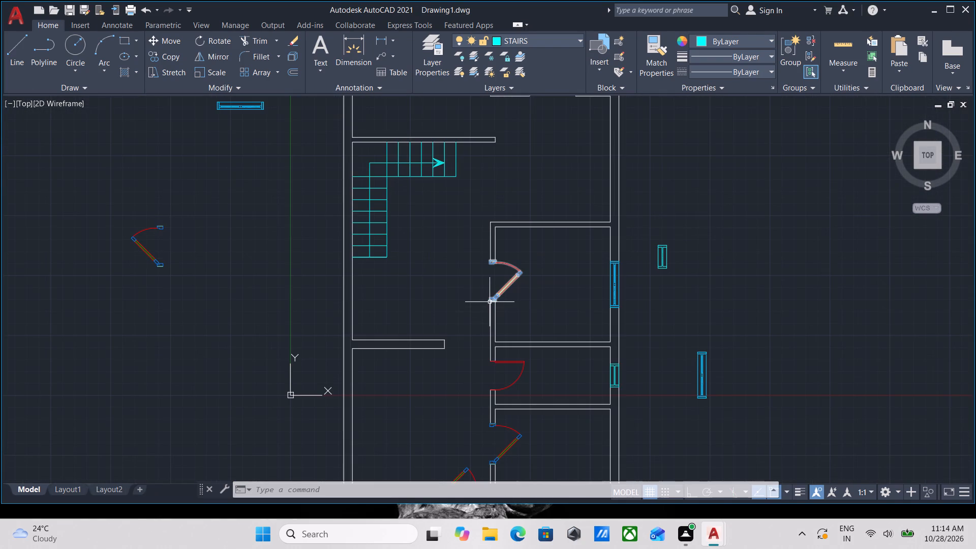
scroll(490, 302, "down", 1)
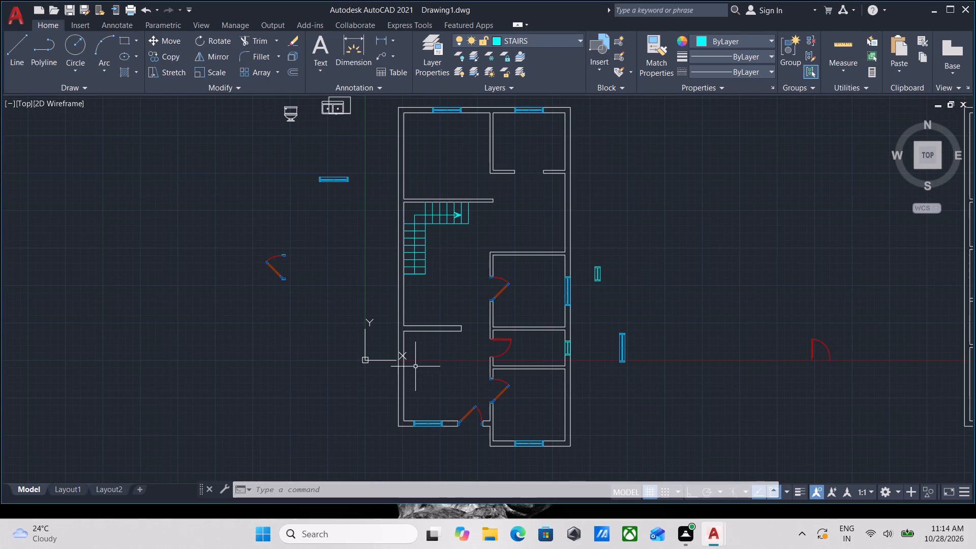
middle_click_drag(420, 302, 407, 406)
scroll(407, 406, "up", 1)
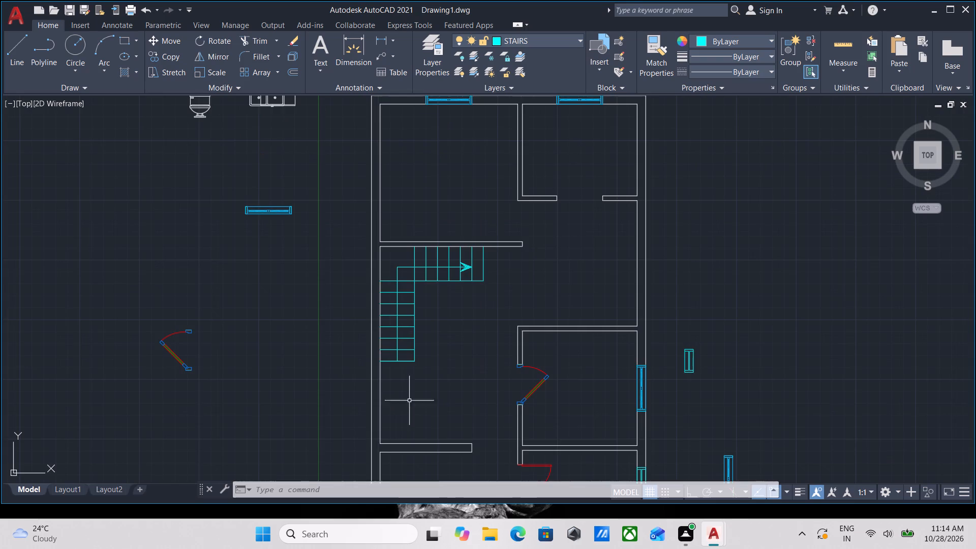
scroll(418, 389, "down", 1)
middle_click_drag(418, 389, 419, 447)
middle_click_drag(424, 296, 409, 324)
scroll(409, 324, "up", 1)
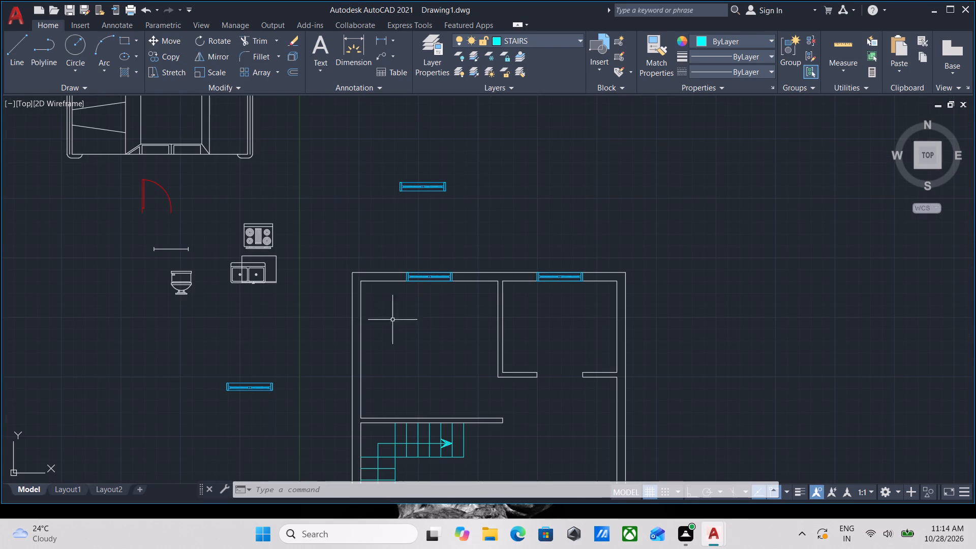
scroll(349, 292, "down", 2)
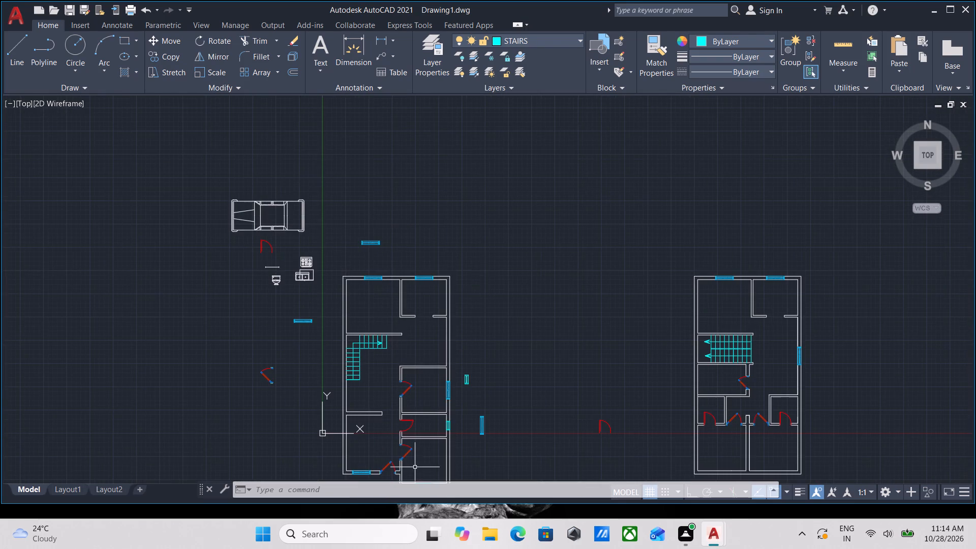
middle_click_drag(415, 468, 387, 319)
middle_click_drag(325, 303, 347, 358)
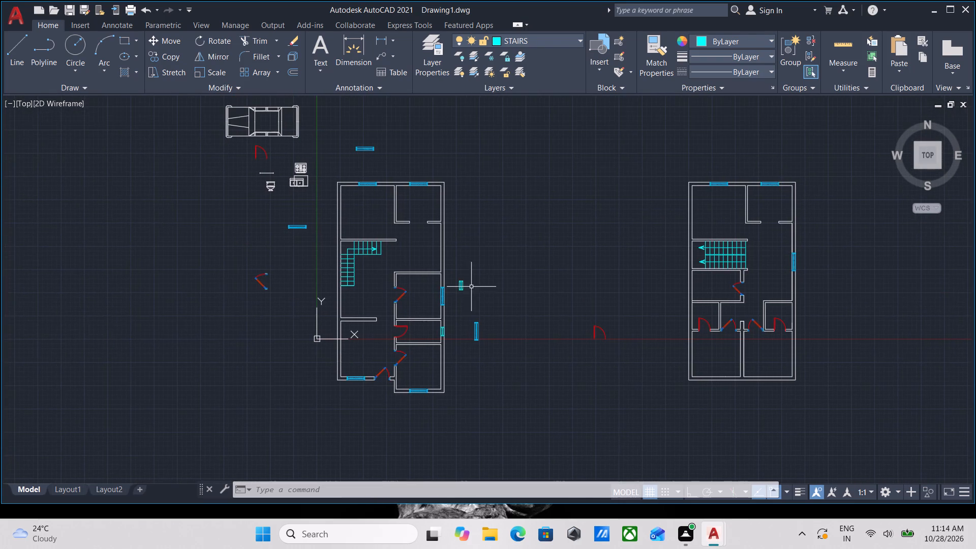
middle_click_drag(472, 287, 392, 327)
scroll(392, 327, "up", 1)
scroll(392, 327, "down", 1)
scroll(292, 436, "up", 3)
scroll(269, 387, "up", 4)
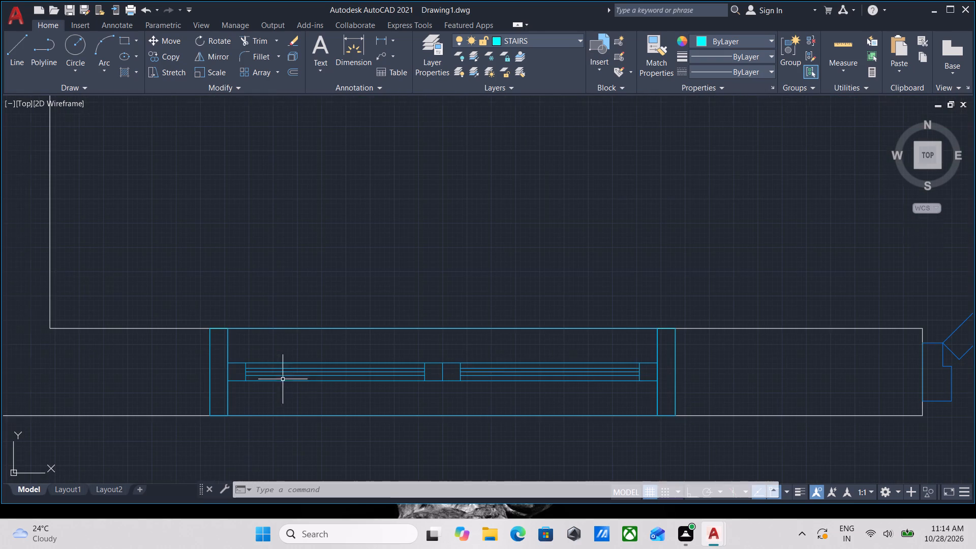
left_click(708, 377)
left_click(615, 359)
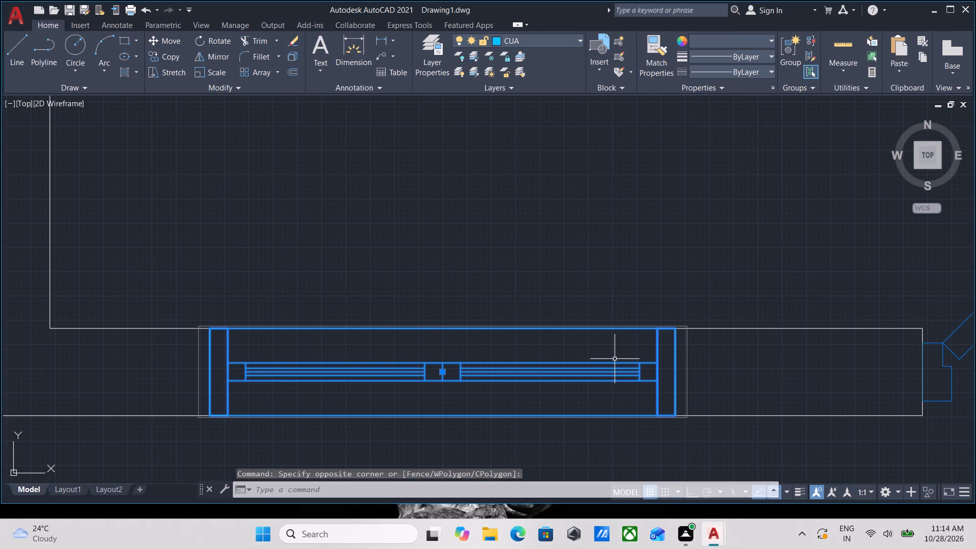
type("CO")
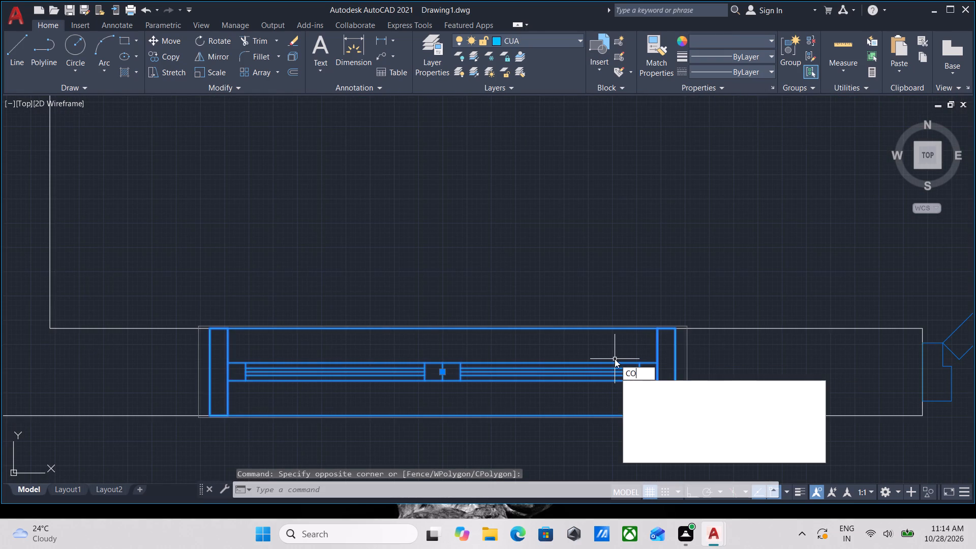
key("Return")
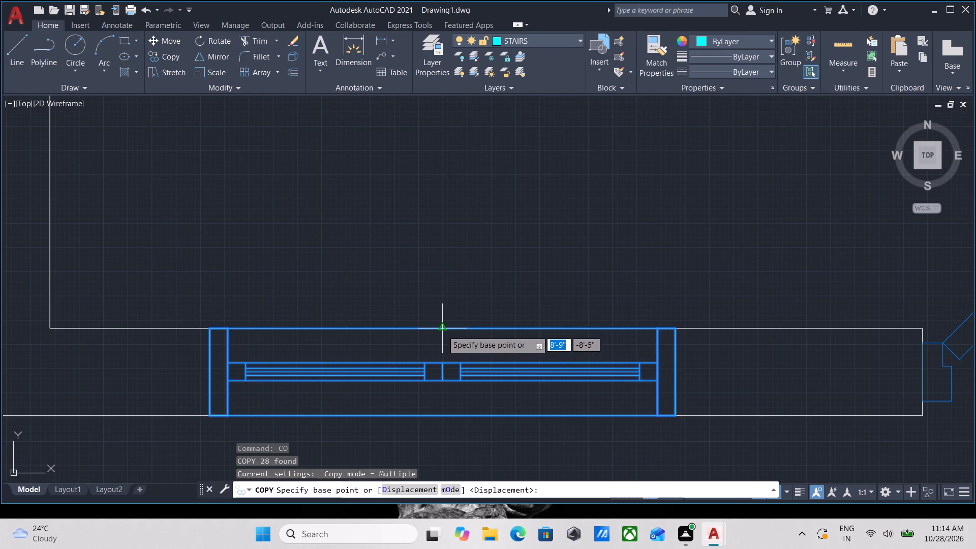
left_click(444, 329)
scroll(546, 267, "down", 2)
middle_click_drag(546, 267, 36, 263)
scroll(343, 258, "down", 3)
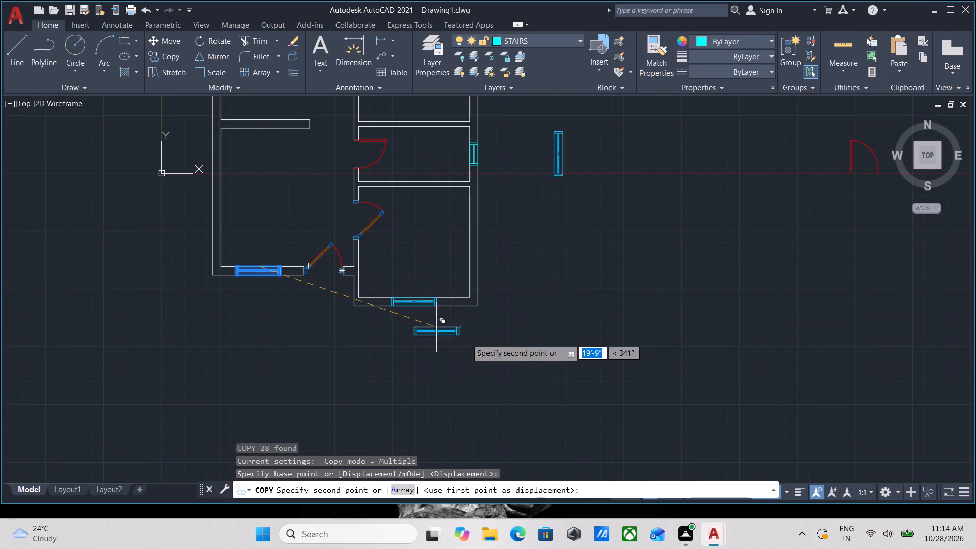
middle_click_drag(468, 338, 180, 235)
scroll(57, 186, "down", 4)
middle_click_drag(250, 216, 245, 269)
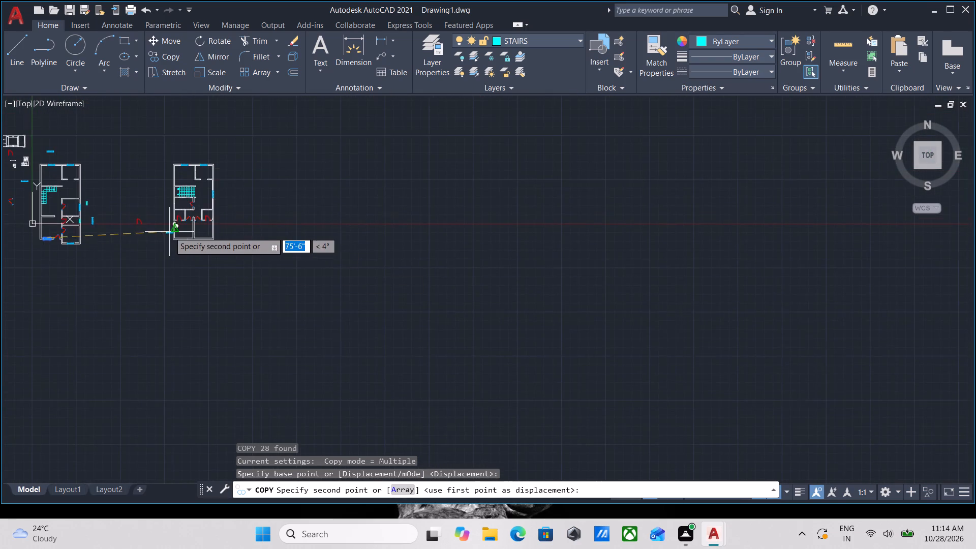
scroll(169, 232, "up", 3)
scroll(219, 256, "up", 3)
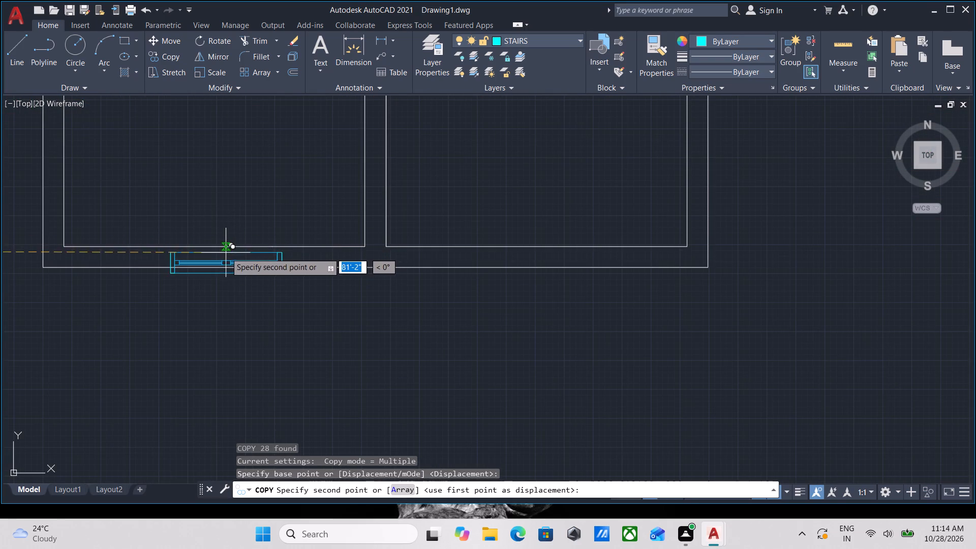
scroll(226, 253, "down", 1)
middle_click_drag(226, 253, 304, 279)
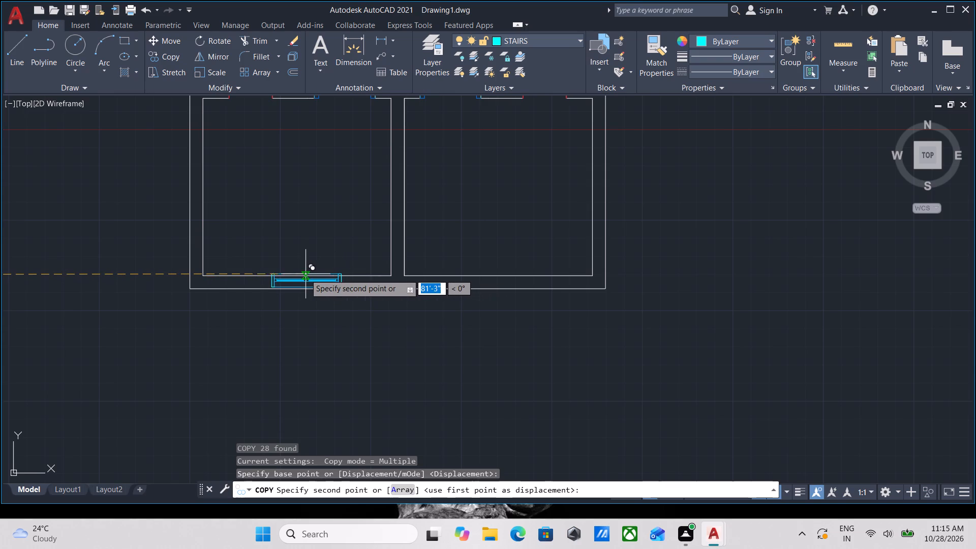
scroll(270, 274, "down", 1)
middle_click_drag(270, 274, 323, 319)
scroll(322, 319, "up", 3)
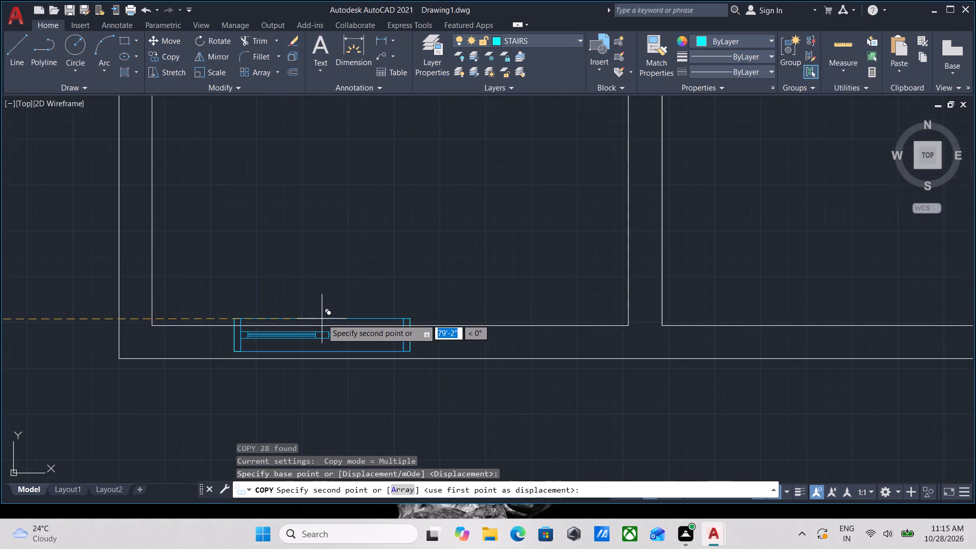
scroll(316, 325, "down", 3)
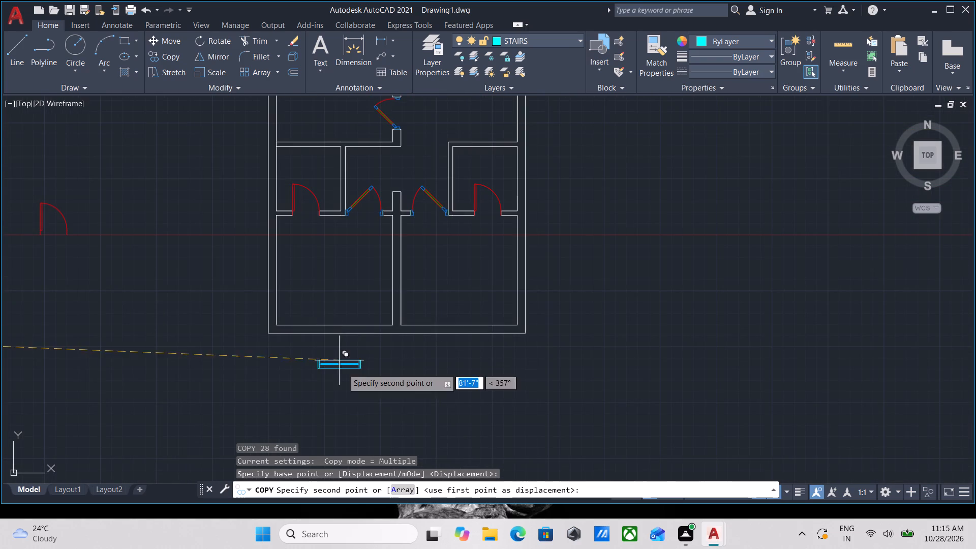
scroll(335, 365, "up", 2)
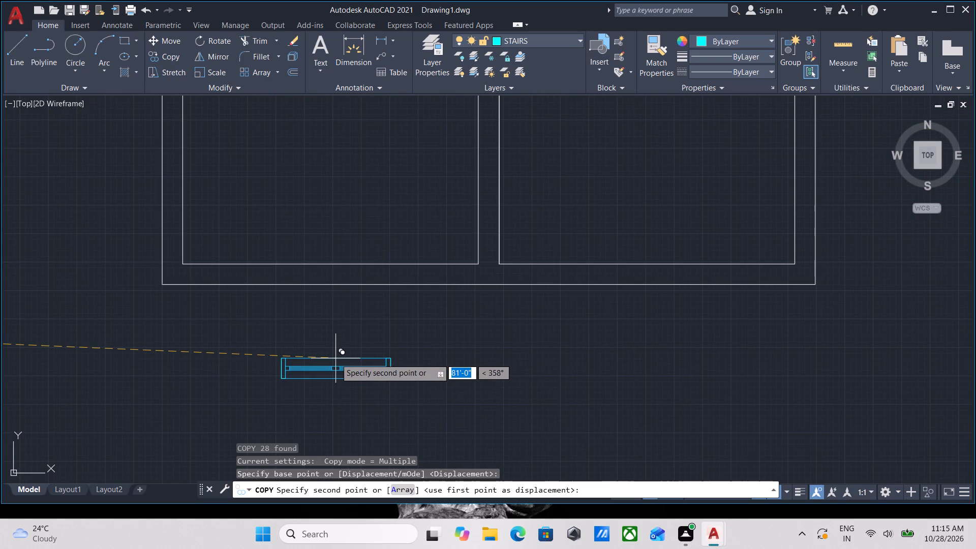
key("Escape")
Join the two collinear segments of the bottom wall's inner line in the right plan's lower-left room into one line.
scroll(337, 273, "up", 3)
left_click(339, 271)
left_click(259, 210)
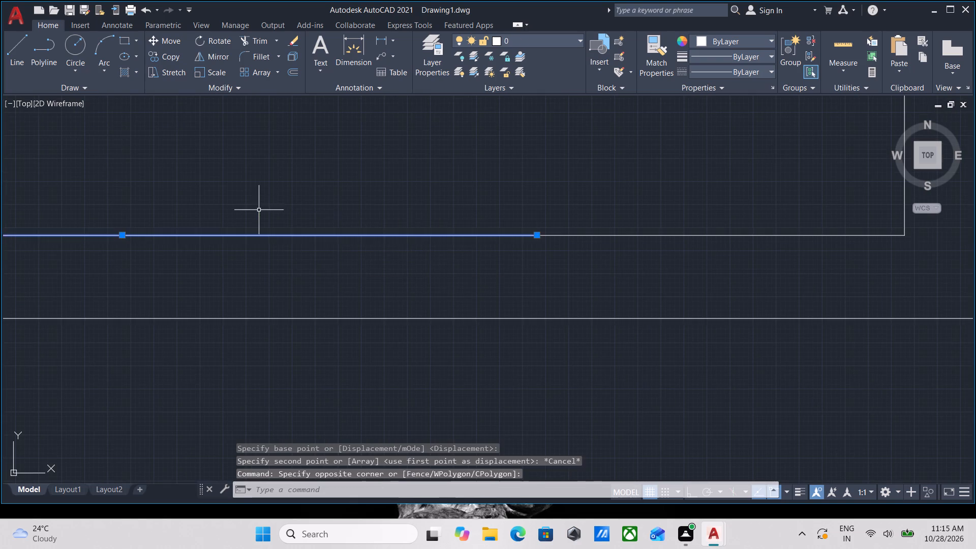
scroll(259, 210, "down", 2)
middle_click_drag(284, 232, 325, 286)
left_click(438, 285)
left_click(403, 231)
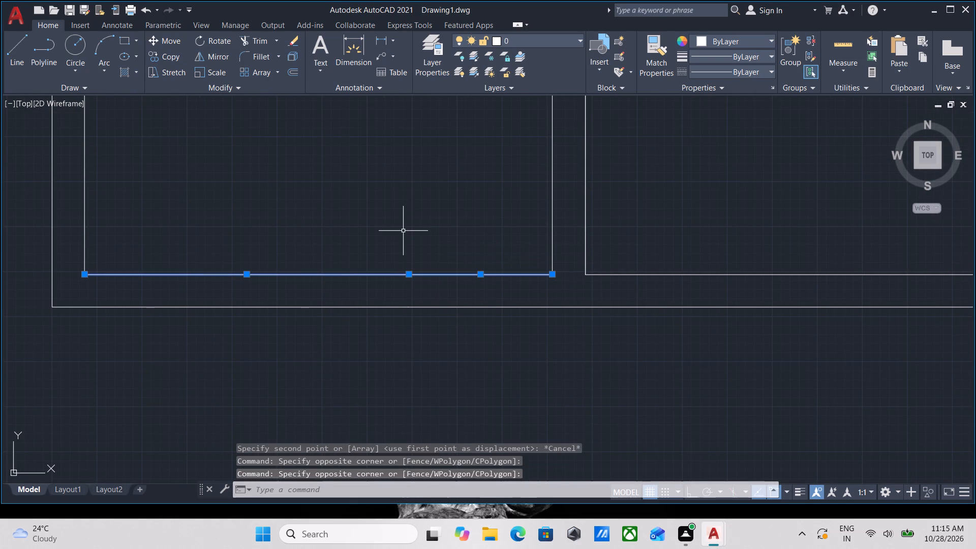
type("JOIN")
key("Return")
scroll(337, 264, "down", 1)
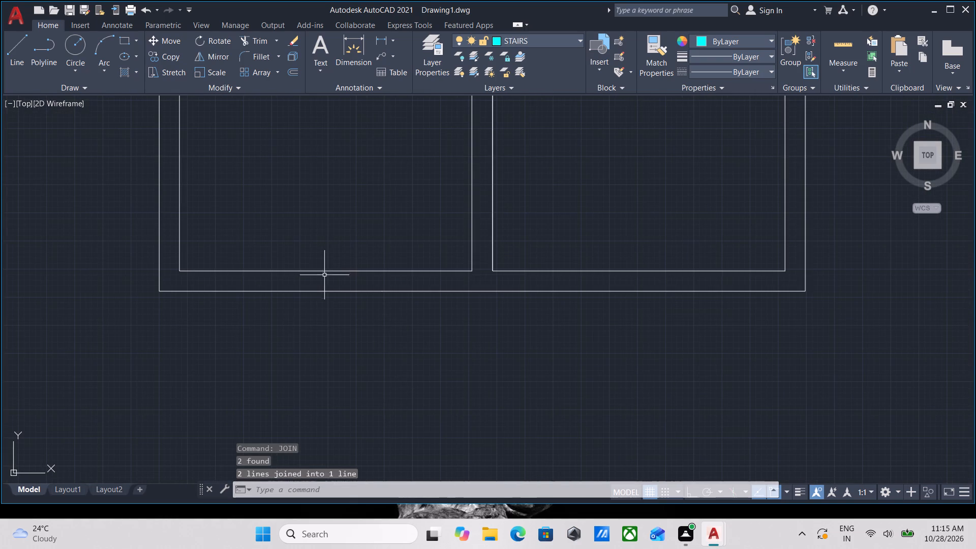
Copy the left plan's bottom-wall window beside the entrance door from its upper edge midpoint to the inner-line midpoint below the right plan's lower-left room.
middle_click_drag(314, 279, 473, 242)
scroll(240, 254, "down", 2)
middle_click_drag(236, 254, 454, 253)
scroll(132, 264, "down", 2)
middle_click_drag(133, 264, 419, 268)
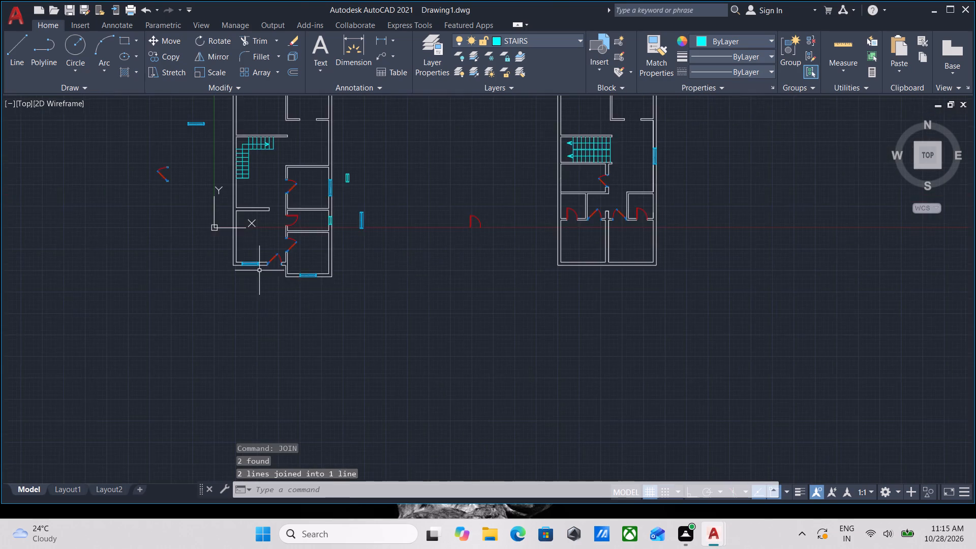
scroll(259, 270, "up", 2)
scroll(215, 238, "up", 3)
scroll(329, 309, "up", 2)
left_click(440, 290)
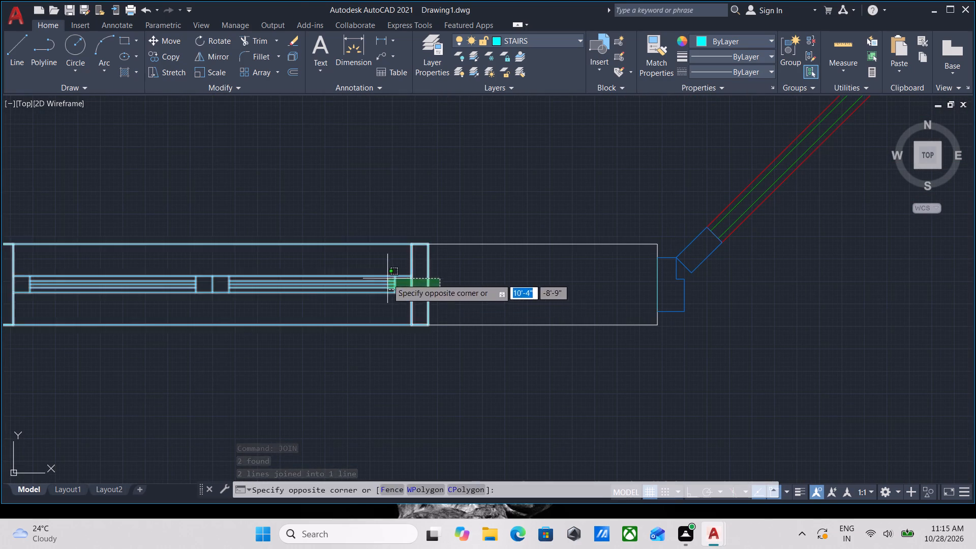
left_click(387, 278)
type("CO")
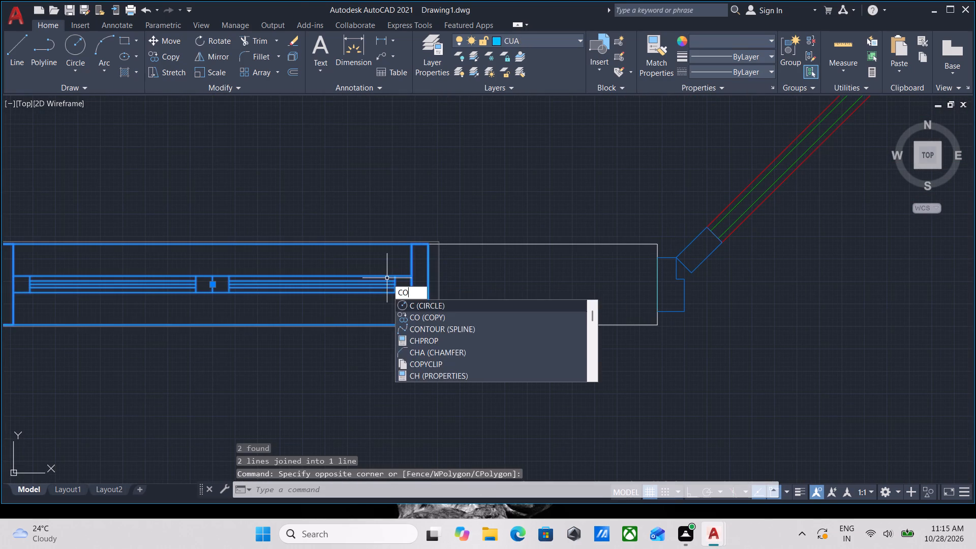
key("Return")
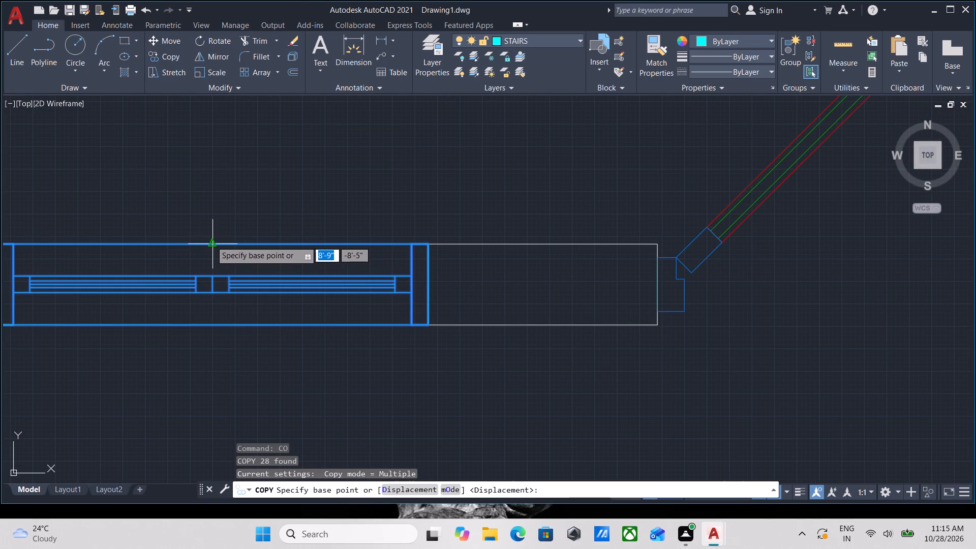
left_click(213, 241)
scroll(404, 283, "down", 2)
middle_click_drag(404, 283, 200, 275)
scroll(306, 256, "down", 3)
middle_click_drag(317, 258, 34, 262)
middle_click_drag(461, 282, 167, 317)
scroll(497, 304, "up", 2)
middle_click_drag(504, 301, 440, 323)
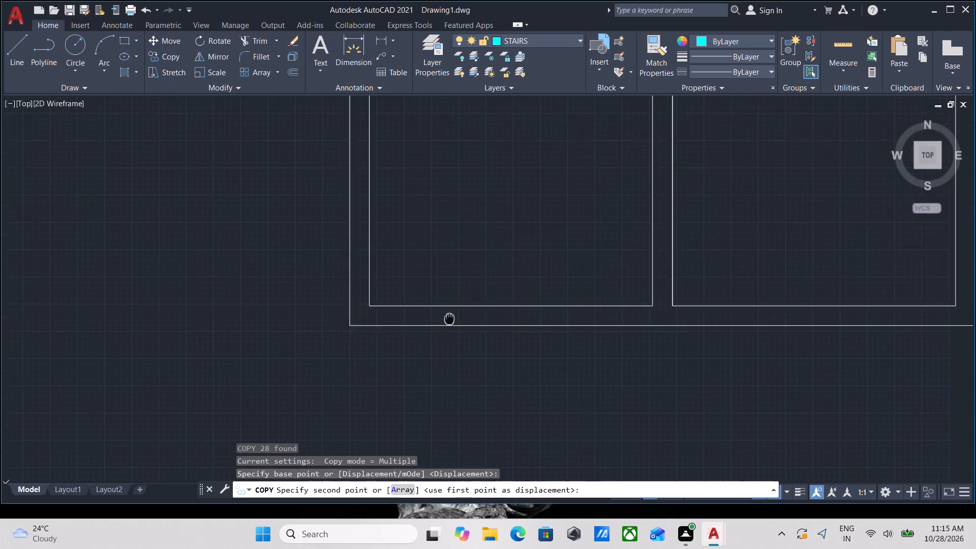
middle_click_drag(440, 323, 411, 337)
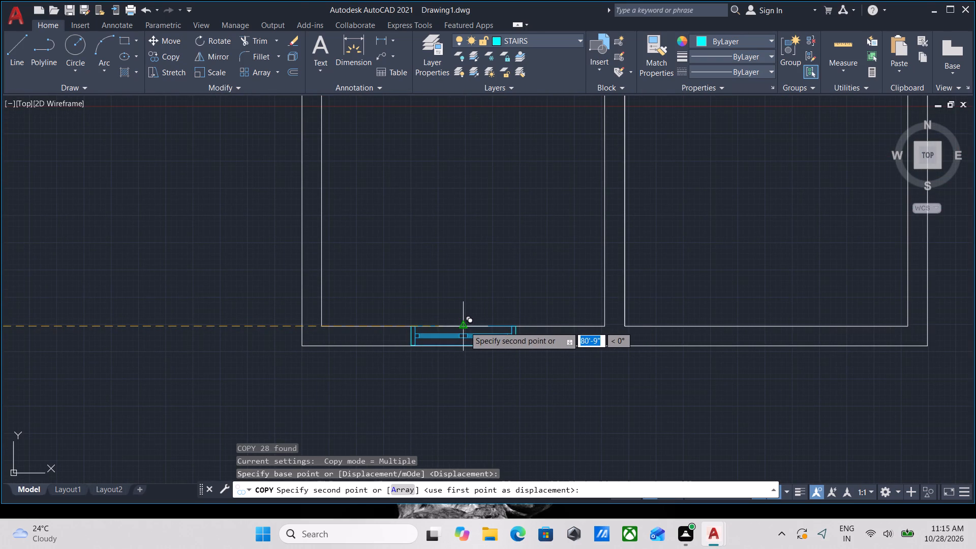
left_click(465, 326)
scroll(509, 262, "down", 2)
key("Escape")
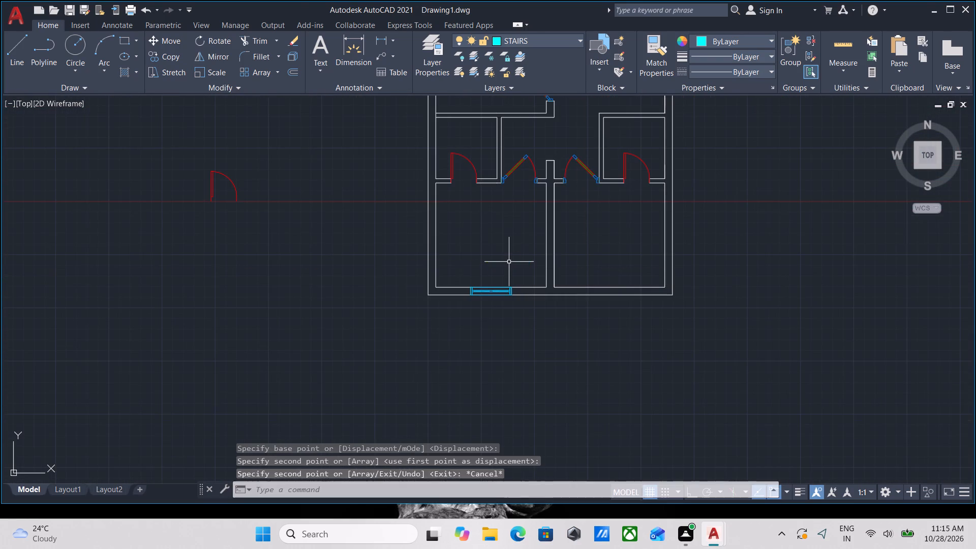
Copy that window from its upper edge midpoint into the right plan's bottom wall, centred on the lower-right room.
scroll(513, 305, "up", 2)
middle_click_drag(515, 304, 477, 312)
scroll(475, 279, "up", 3)
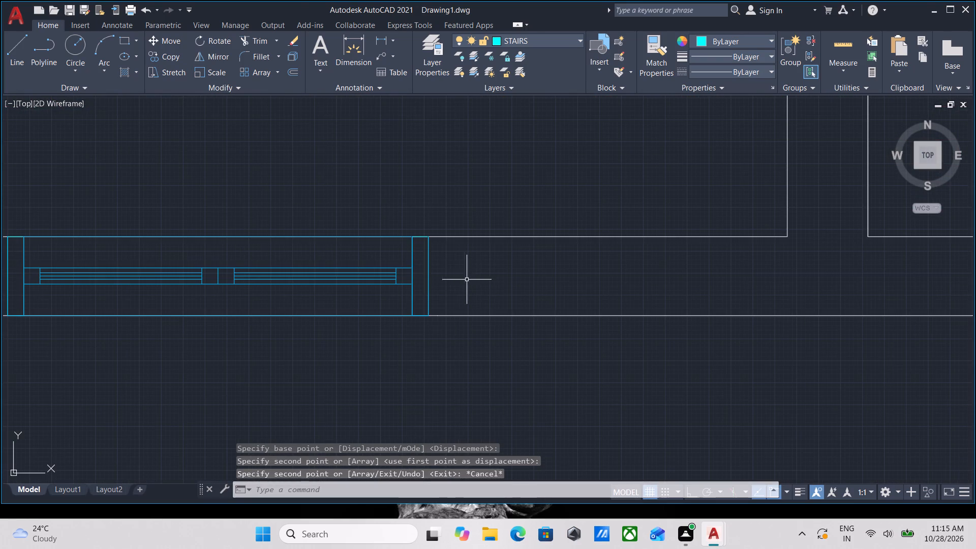
left_click(505, 295)
left_click(383, 268)
middle_click_drag(383, 268, 493, 311)
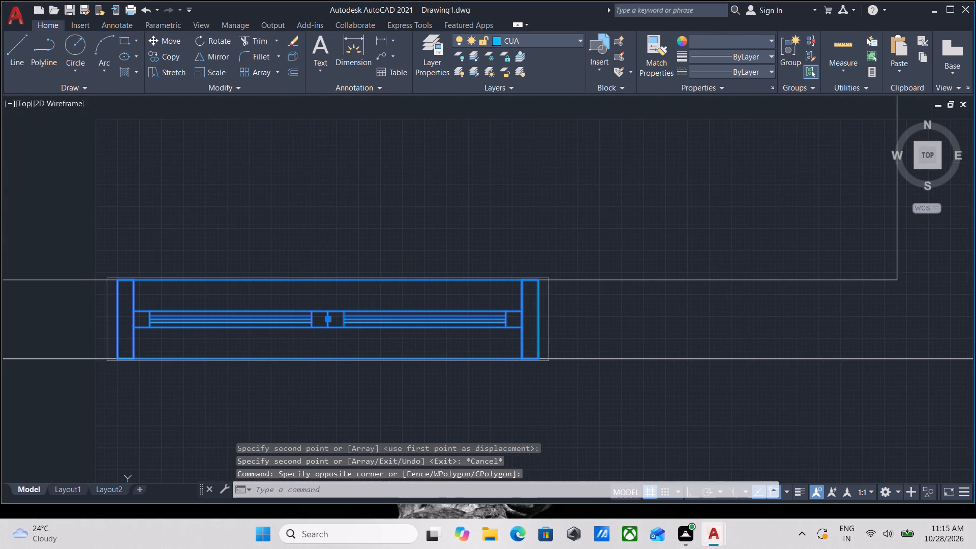
type("CO")
key("Return")
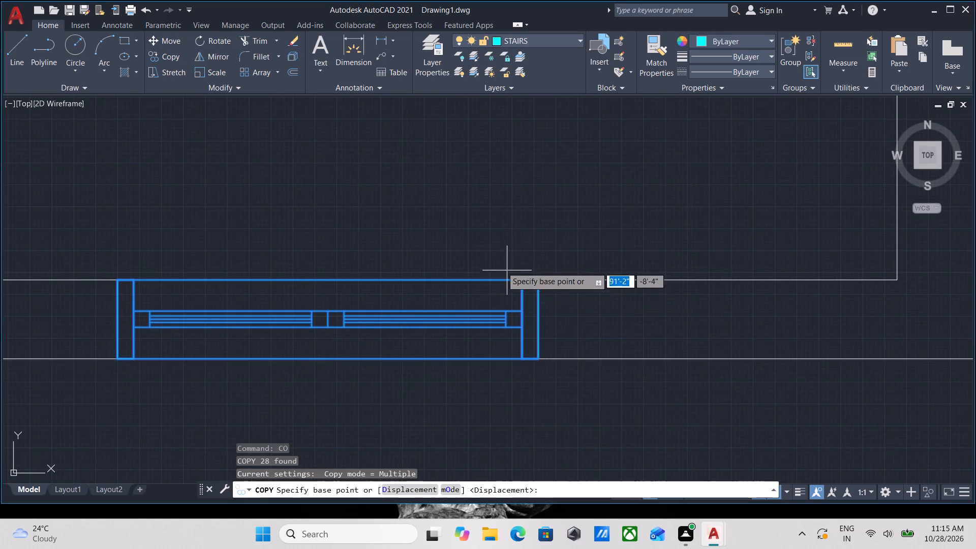
left_click(328, 278)
scroll(556, 245, "down", 1)
middle_click_drag(556, 245, 110, 296)
scroll(361, 285, "down", 2)
middle_click_drag(361, 285, 255, 325)
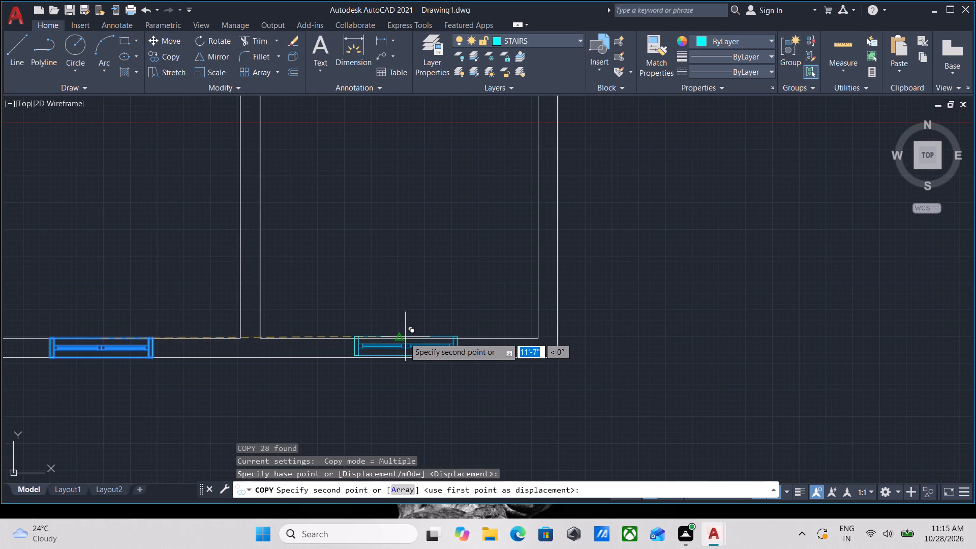
left_click(400, 338)
scroll(389, 296, "down", 1)
middle_click_drag(389, 296, 498, 329)
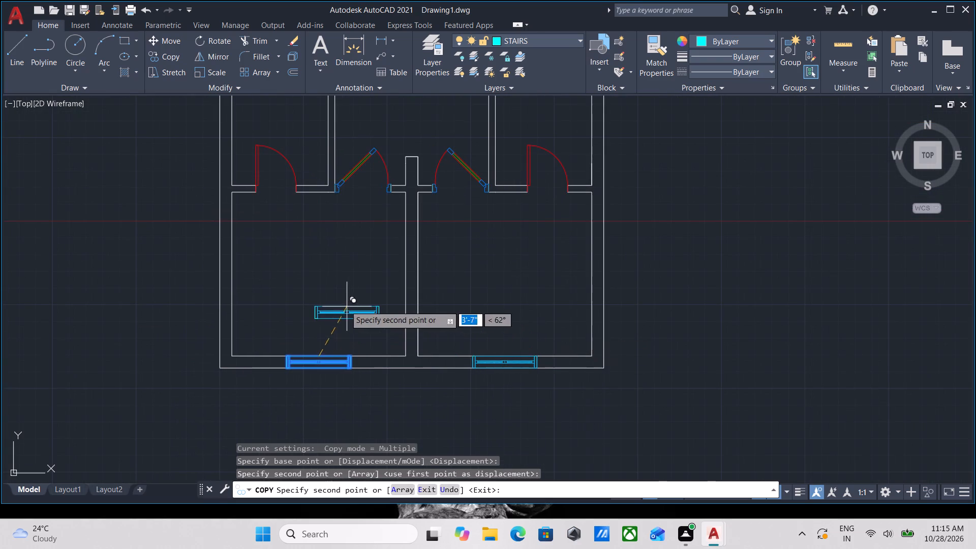
key("Escape")
Copy the left plan's small right-wall window from its left edge midpoint into the right plan's right outer wall, centred on the small right-hand room.
scroll(302, 296, "down", 2)
middle_click_drag(302, 296, 508, 295)
middle_click_drag(144, 311, 401, 308)
scroll(327, 287, "up", 1)
scroll(483, 303, "down", 1)
middle_click_drag(483, 304, 261, 372)
scroll(260, 315, "up", 1)
scroll(193, 339, "up", 2)
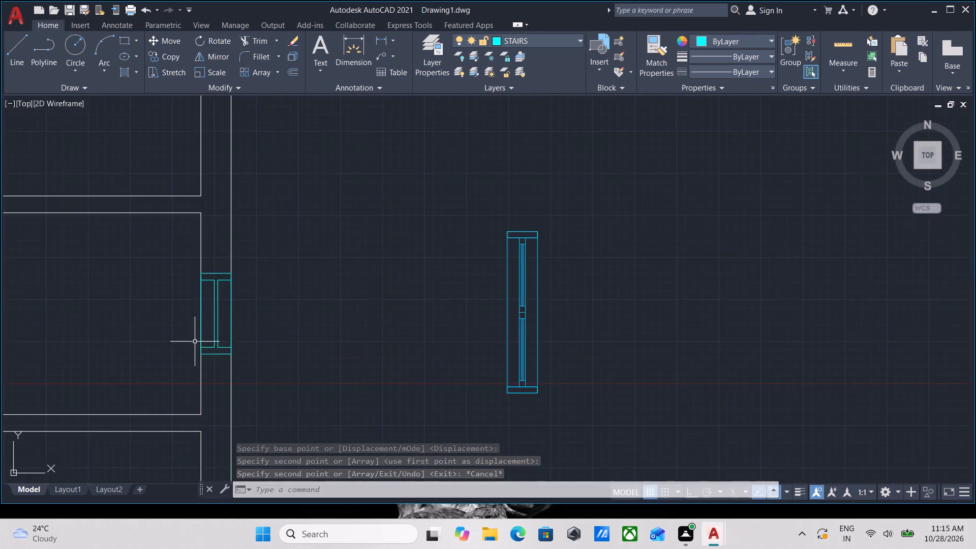
scroll(195, 342, "up", 4)
left_click(261, 396)
left_click(223, 310)
scroll(223, 311, "down", 1)
middle_click_drag(223, 311, 311, 387)
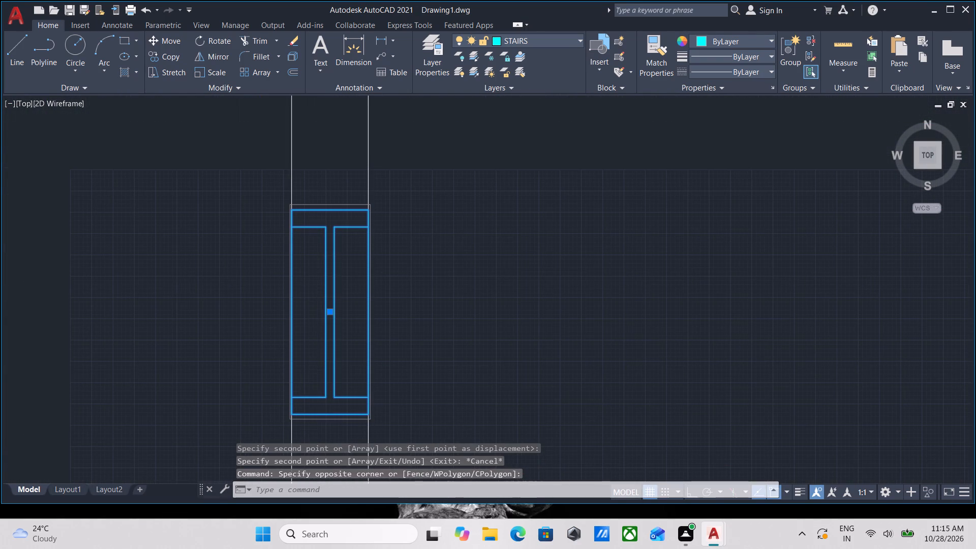
type("CO")
key("Return")
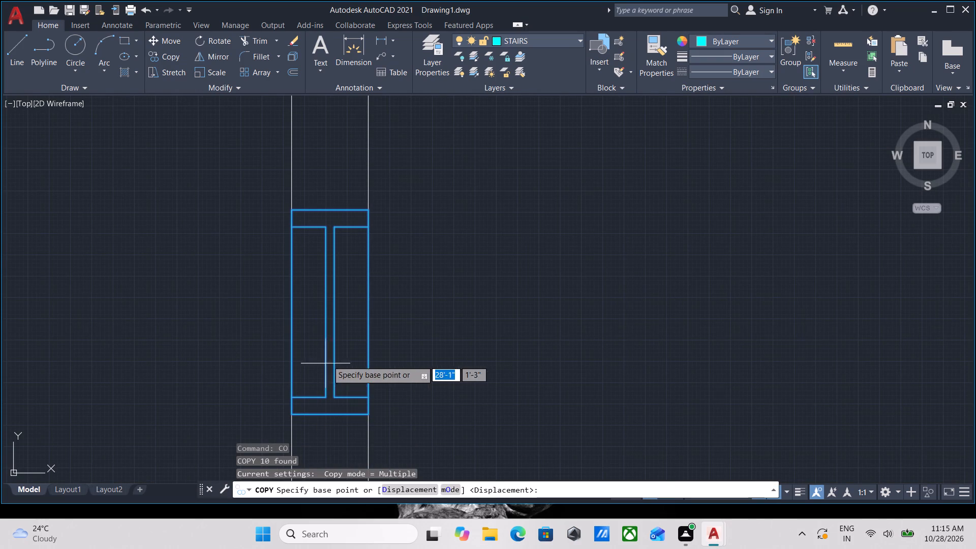
left_click(289, 311)
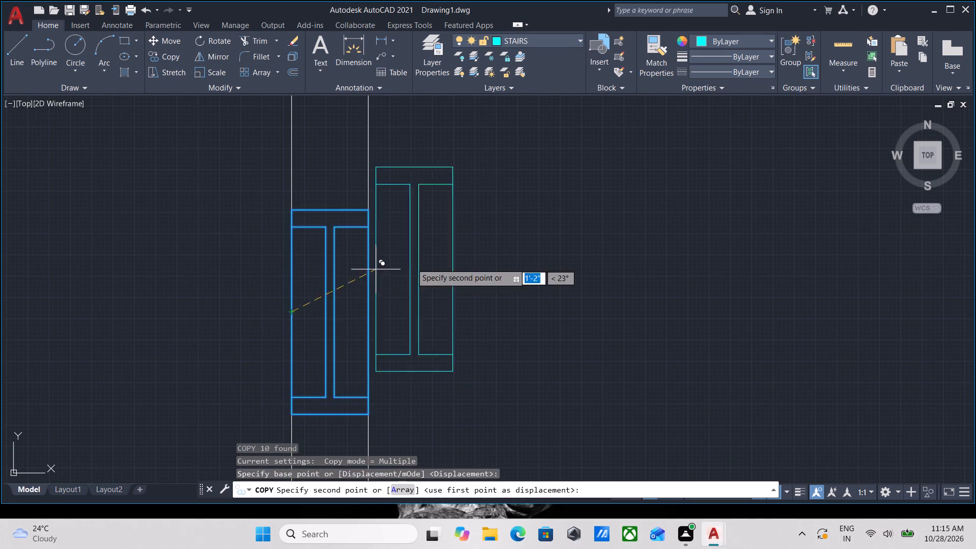
scroll(456, 253, "down", 4)
middle_click_drag(481, 286, 376, 337)
scroll(465, 319, "down", 4)
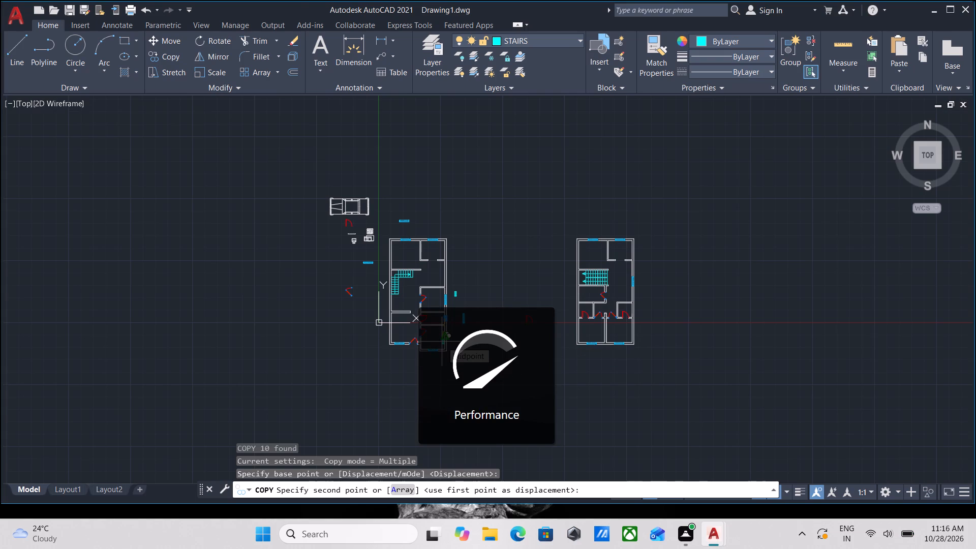
scroll(438, 289, "down", 1)
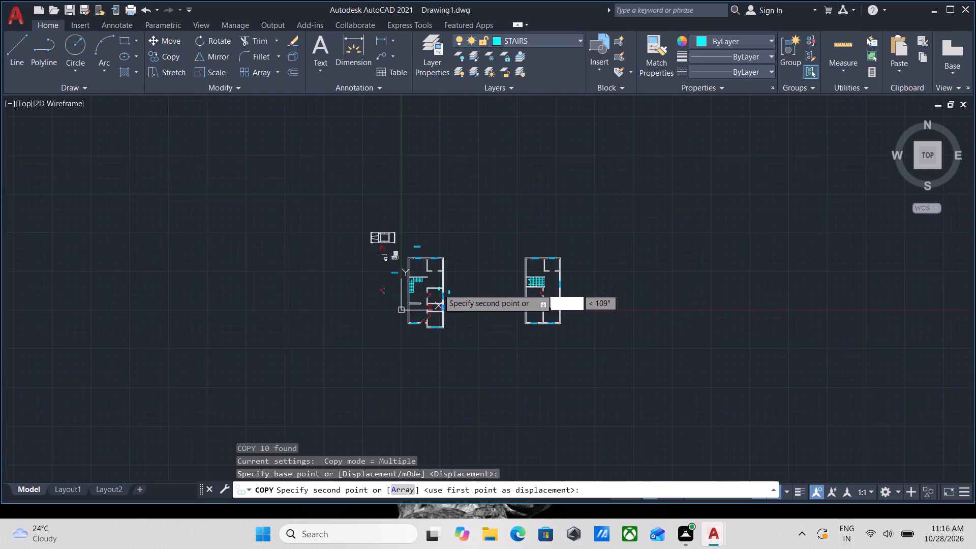
scroll(438, 289, "down", 1)
middle_click_drag(459, 307, 350, 322)
scroll(447, 292, "up", 3)
scroll(265, 305, "up", 1)
middle_click_drag(264, 306, 402, 335)
scroll(361, 296, "up", 2)
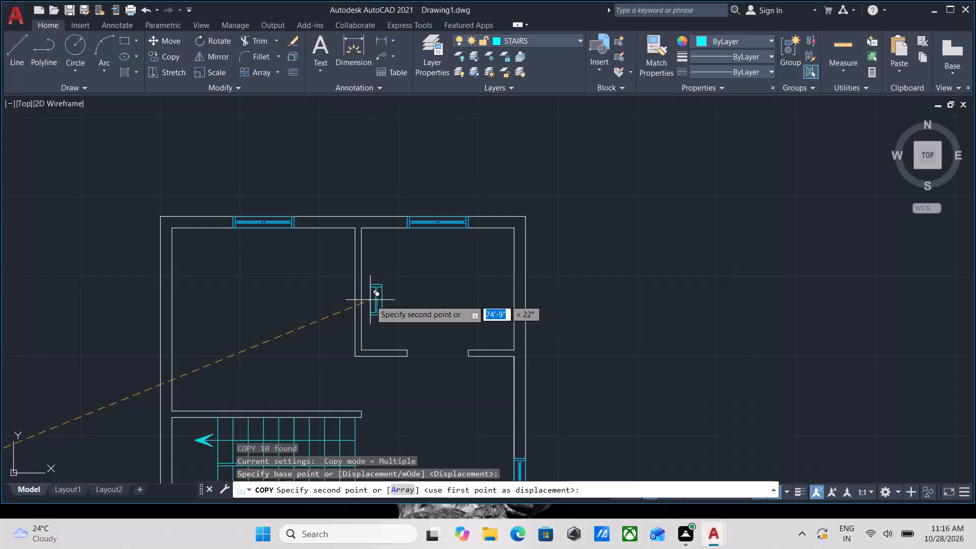
scroll(399, 284, "down", 3)
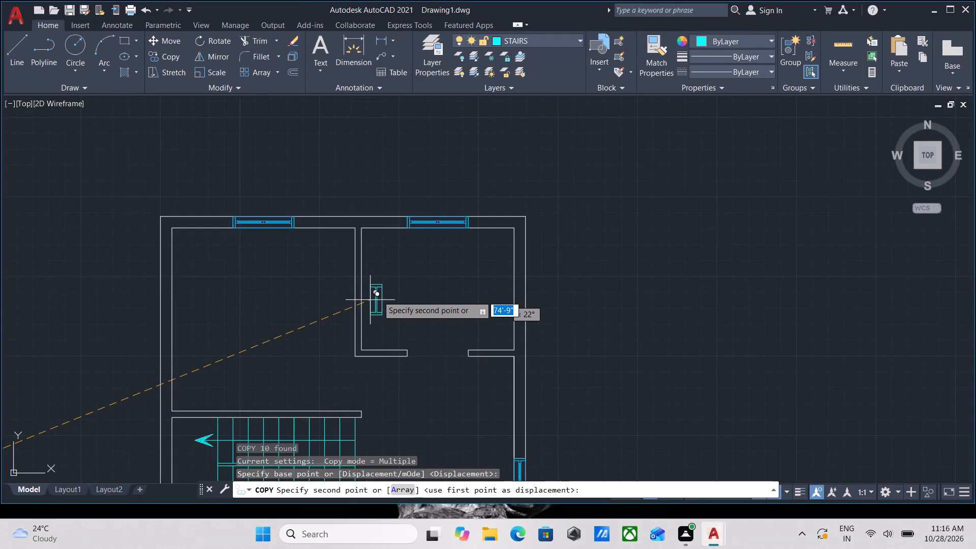
scroll(484, 354, "down", 1)
middle_click_drag(483, 354, 486, 286)
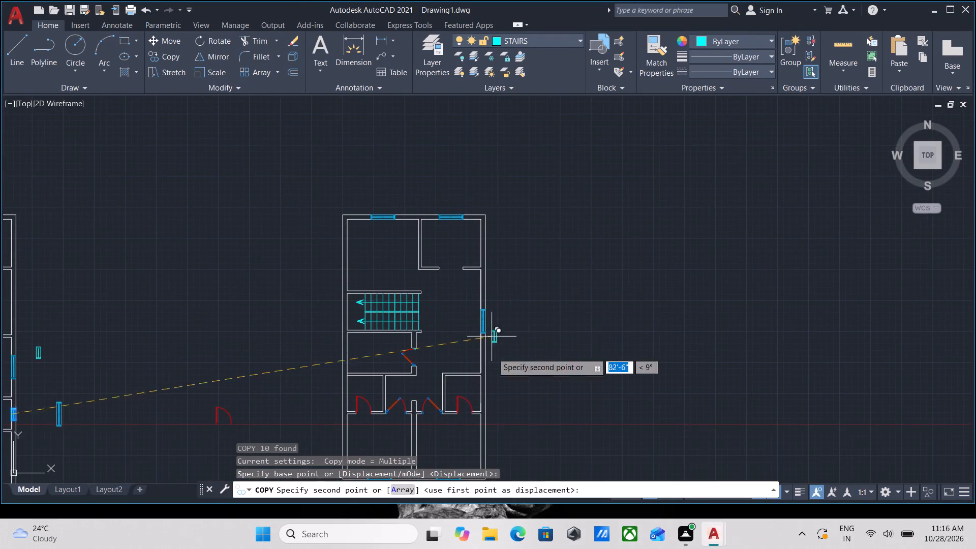
scroll(489, 407, "up", 3)
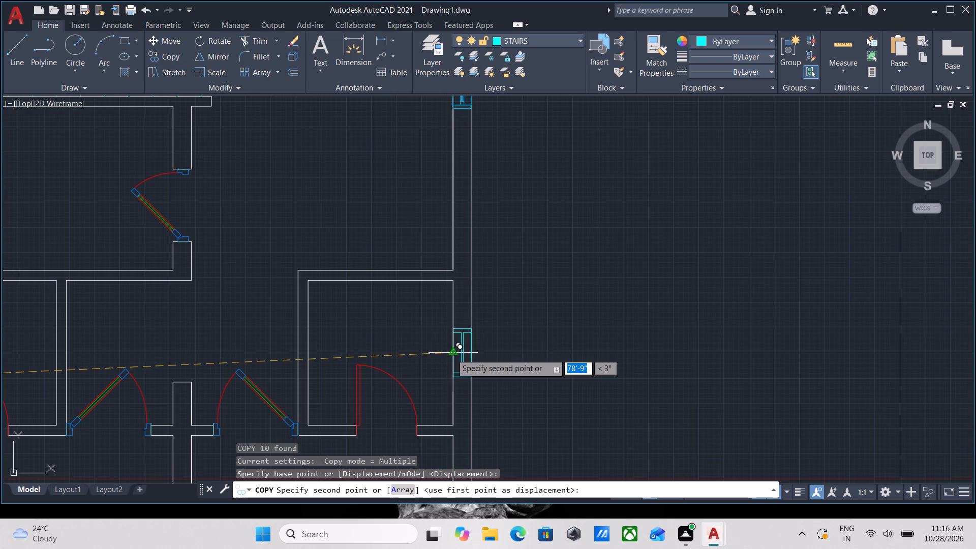
left_click(451, 354)
scroll(344, 290, "down", 1)
middle_click_drag(344, 295, 424, 368)
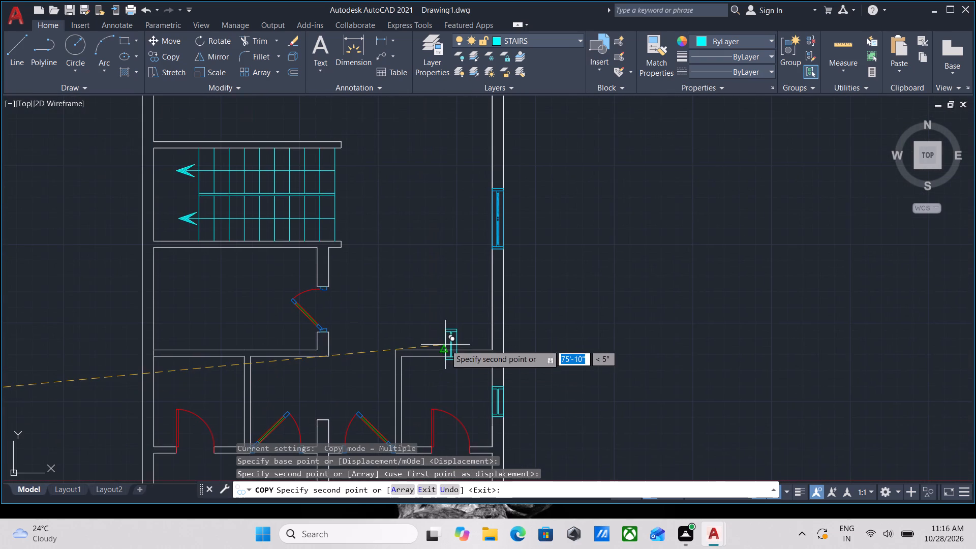
scroll(352, 328, "down", 2)
middle_click_drag(351, 328, 461, 391)
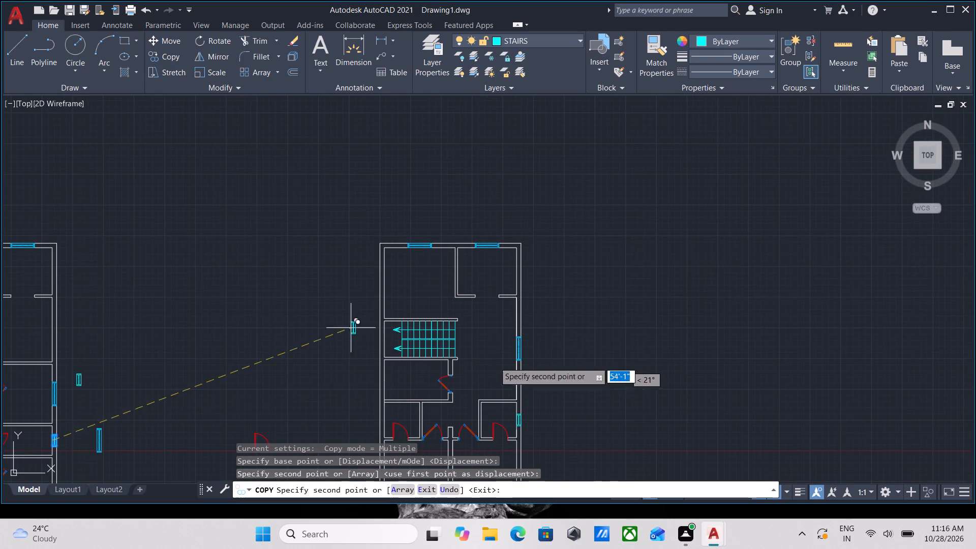
scroll(344, 399, "up", 2)
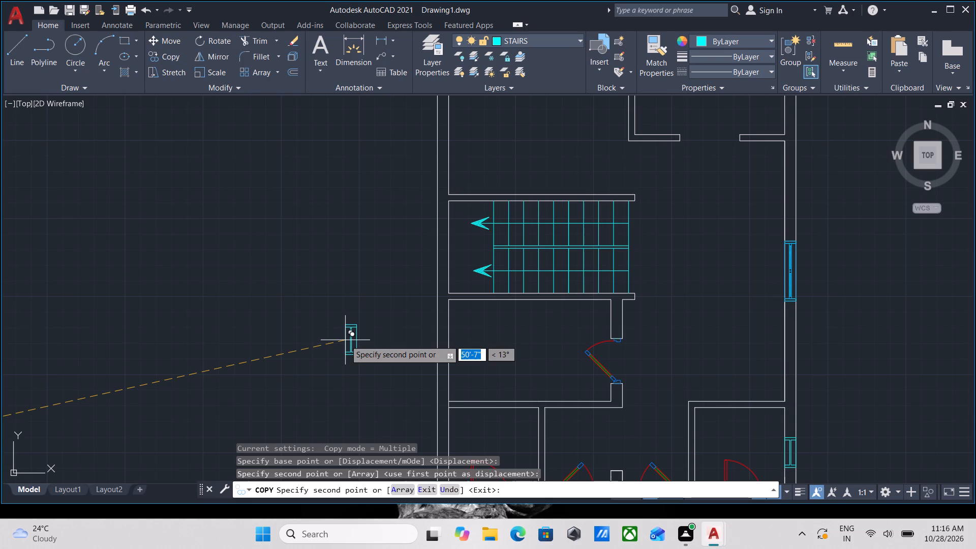
key("Escape")
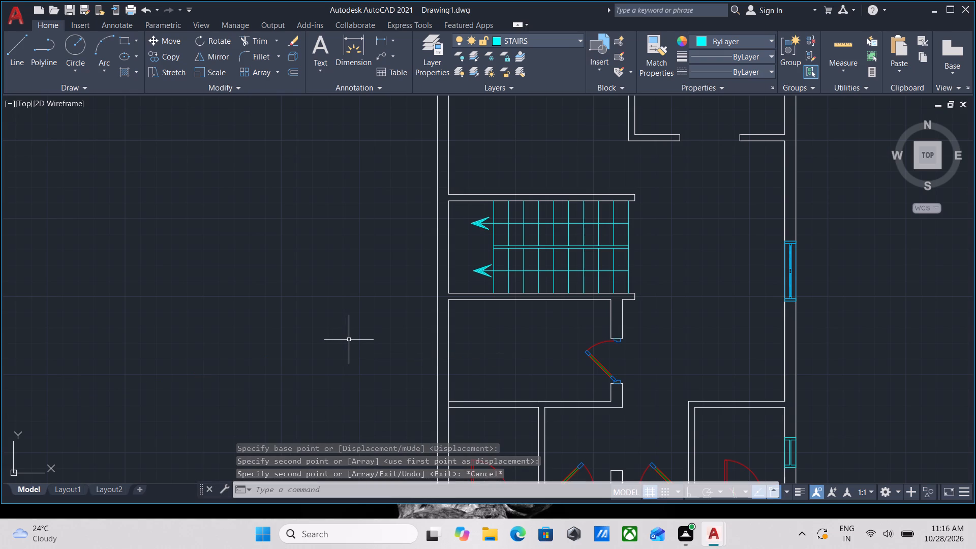
Trim the right plan's left outer wall inner line where the partition below the room under the stairs meets it.
scroll(378, 346, "down", 1)
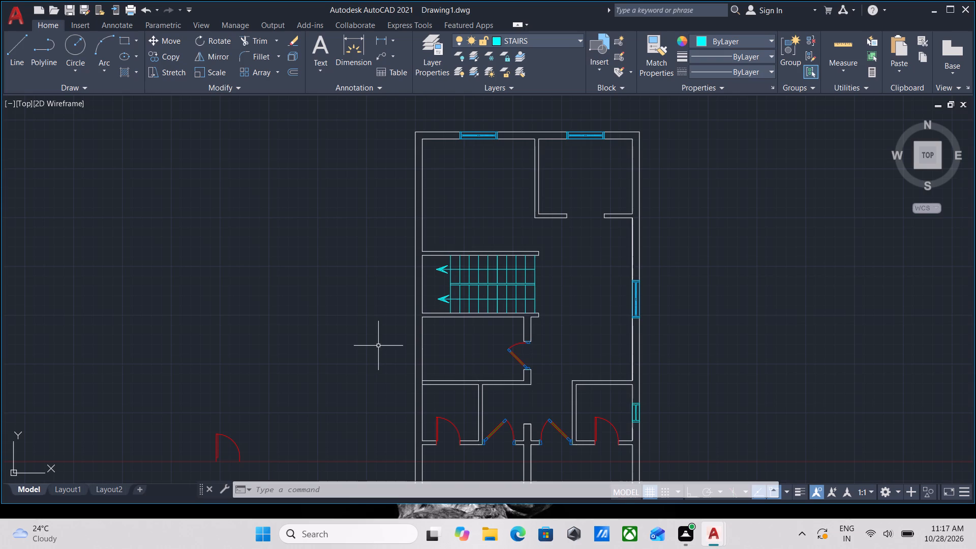
scroll(442, 384, "up", 3)
scroll(399, 380, "up", 2)
type("TR")
key("Return")
left_click(427, 365)
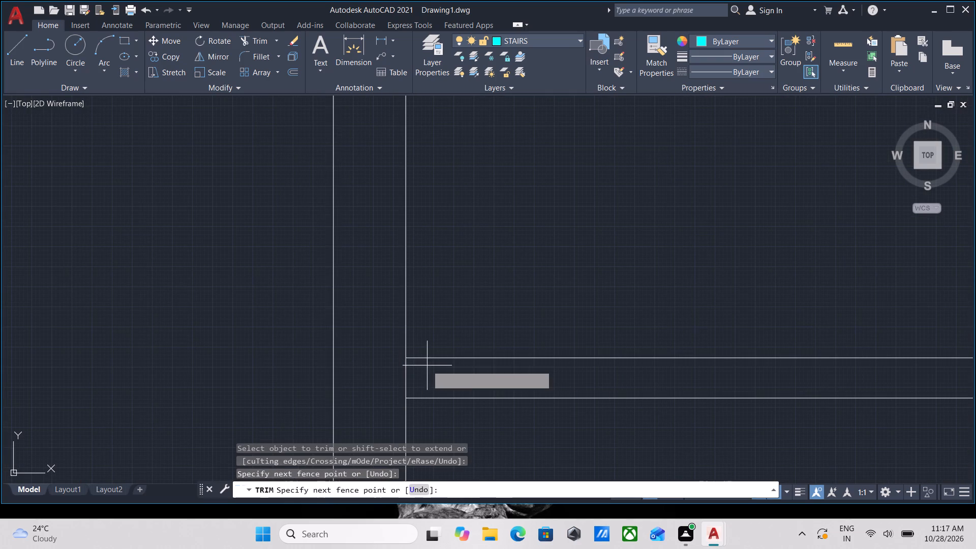
left_click(366, 371)
key("Escape")
Examine the right plan's rooms, wall junctions and outer-wall windows for remaining gaps or missing windows.
scroll(377, 367, "down", 3)
scroll(427, 347, "down", 3)
middle_click_drag(427, 346, 333, 325)
scroll(438, 387, "up", 1)
middle_click_drag(439, 379, 450, 421)
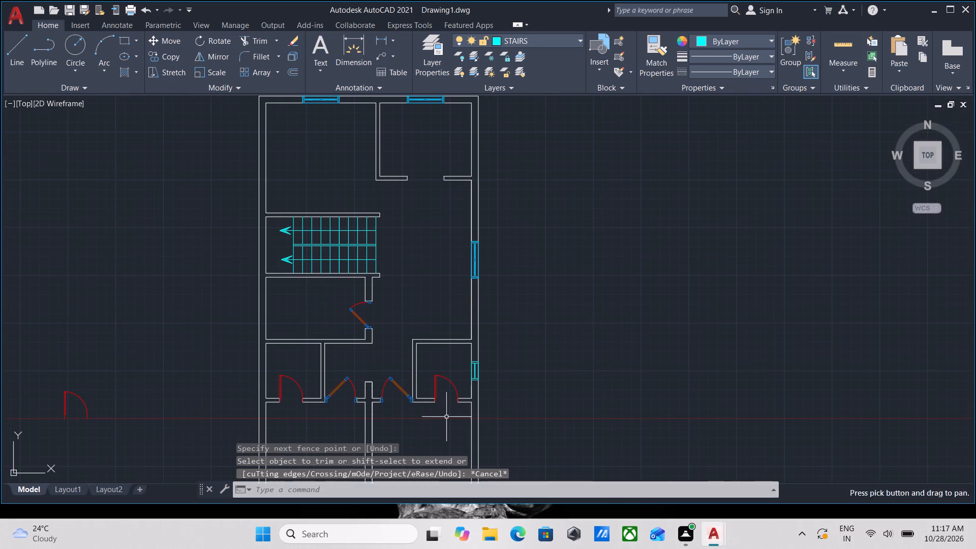
middle_click_drag(272, 330, 428, 277)
middle_click_drag(412, 346, 428, 452)
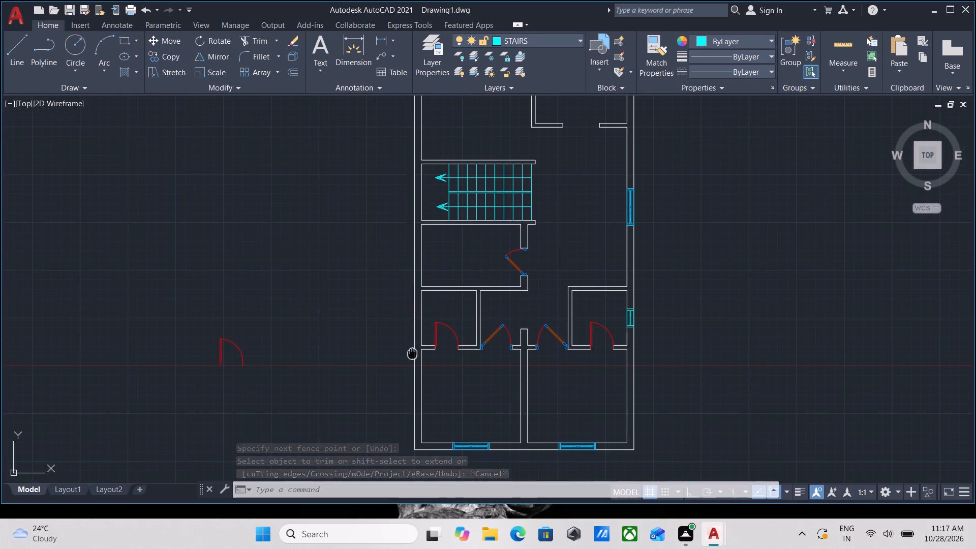
middle_click_drag(428, 452, 445, 499)
middle_click_drag(446, 349, 340, 302)
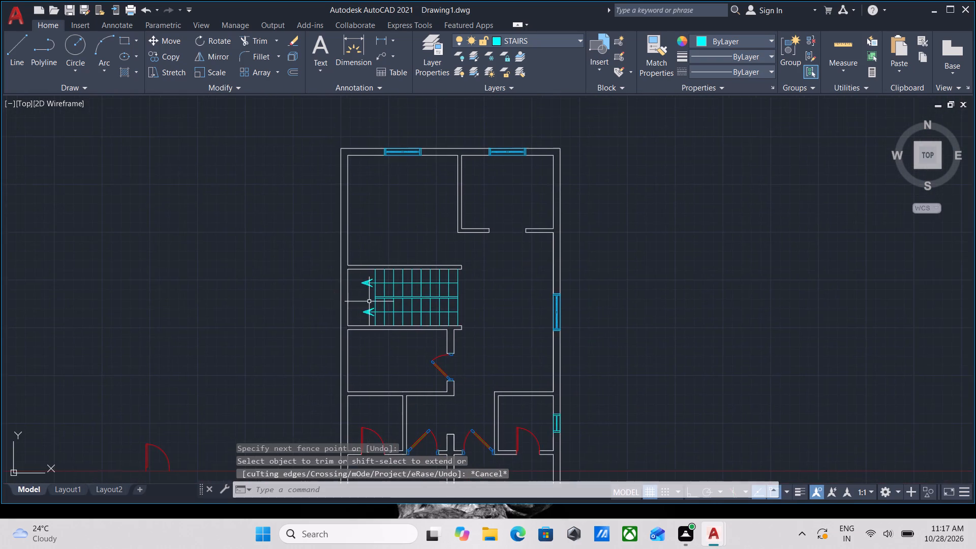
scroll(508, 307, "up", 1)
middle_click_drag(496, 307, 324, 303)
scroll(396, 324, "up", 3)
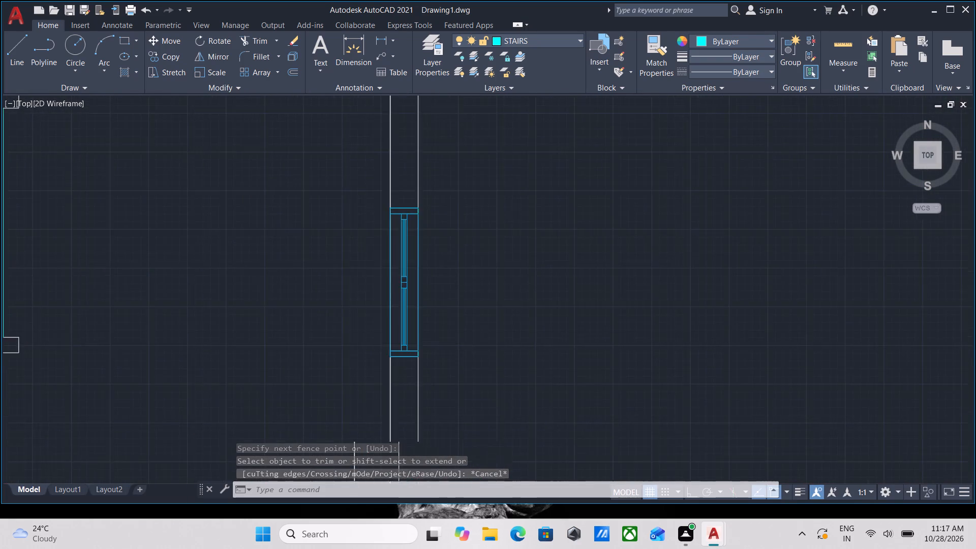
Copy the right plan's large right-wall window from its right edge midpoint into the left outer wall, centred on the room below the stairs.
scroll(447, 342, "up", 1)
left_click(328, 415)
left_click(313, 331)
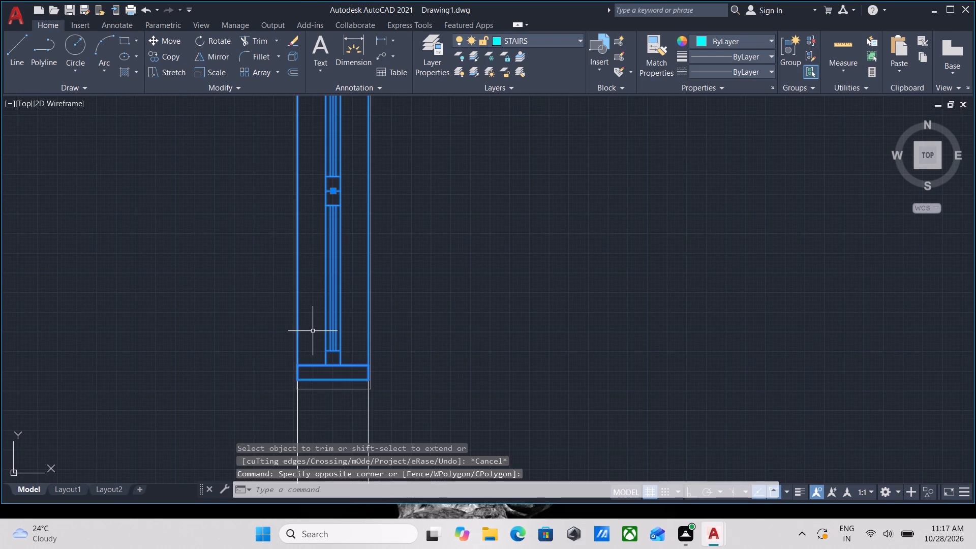
type("CO")
key("Return")
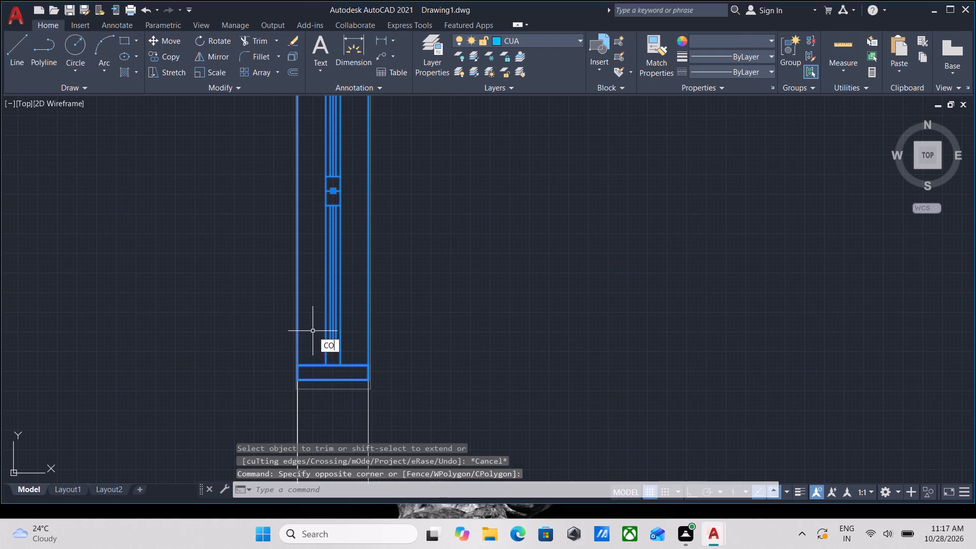
scroll(420, 200, "down", 2)
middle_click_drag(420, 200, 445, 258)
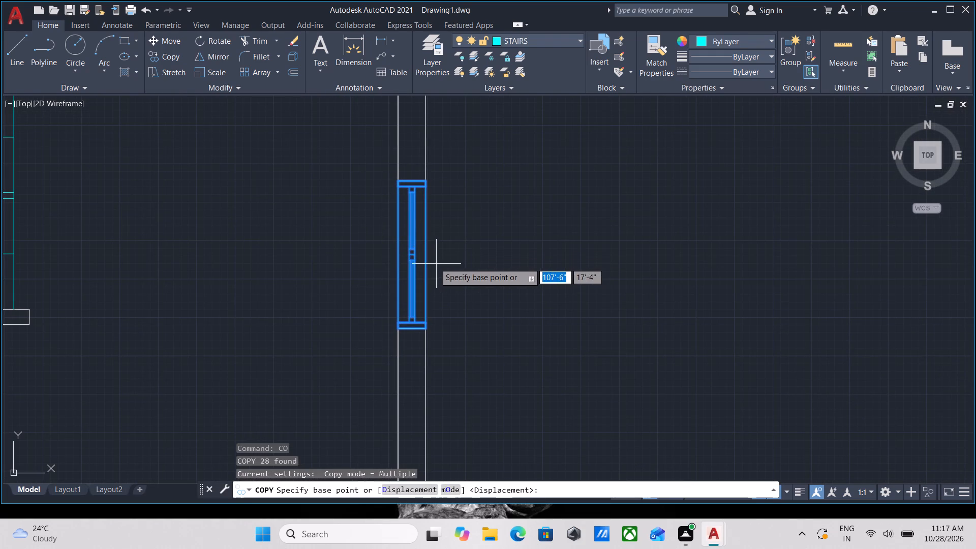
left_click(427, 256)
scroll(269, 337, "down", 1)
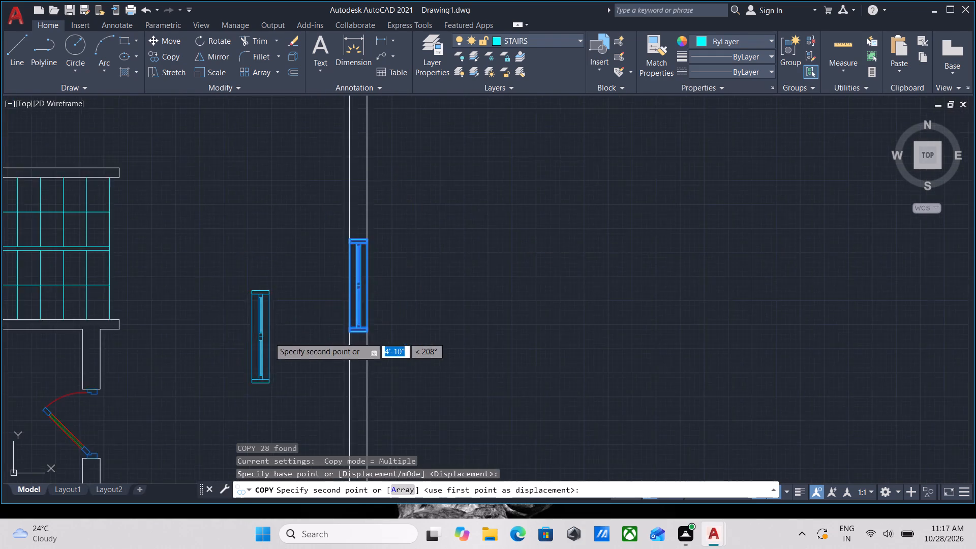
middle_click_drag(269, 337, 489, 238)
scroll(269, 337, "down", 1)
scroll(228, 308, "down", 2)
middle_click_drag(228, 308, 313, 311)
scroll(293, 306, "up", 2)
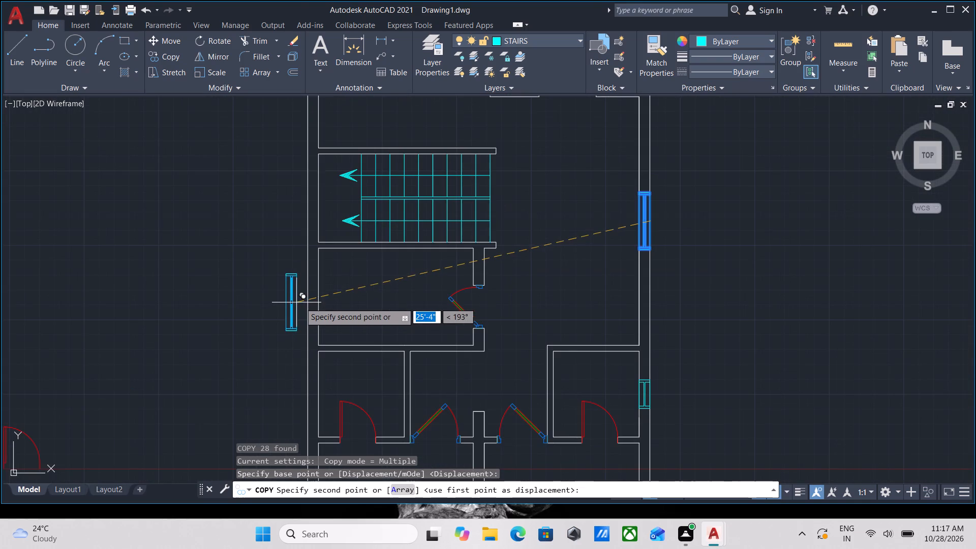
scroll(318, 295, "up", 3)
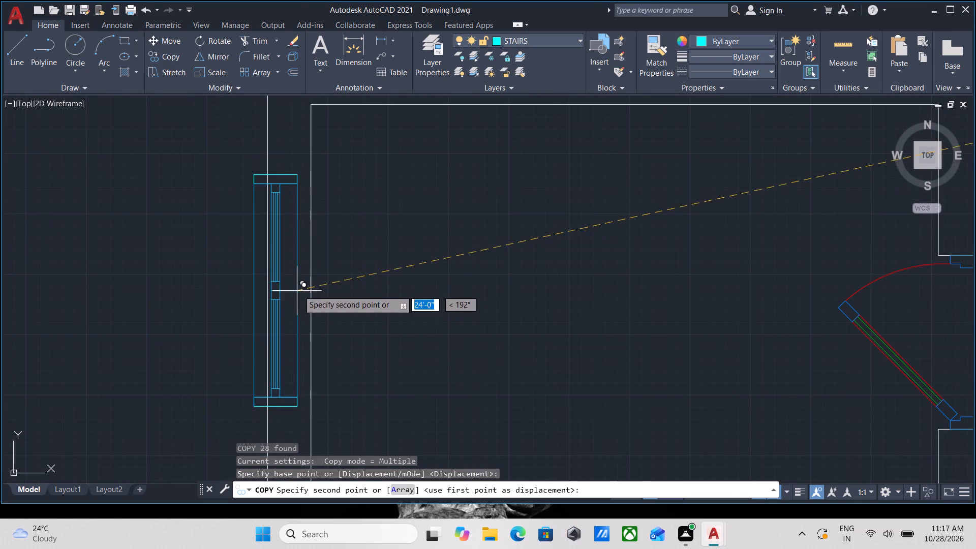
left_click(312, 303)
scroll(387, 240, "down", 3)
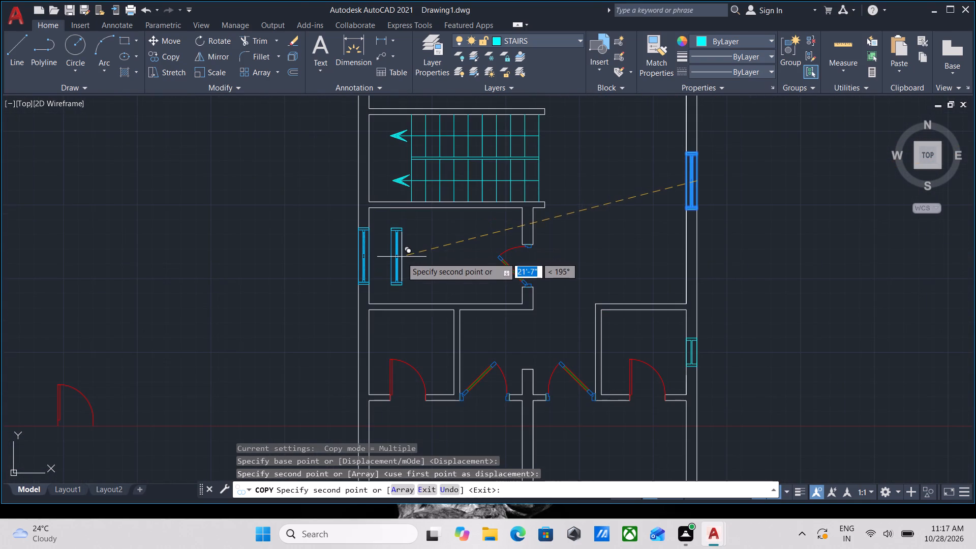
key("Escape")
Examine the left plan's rooms, openings, stairs and outer-wall windows for anything still missing.
scroll(402, 258, "down", 3)
middle_click_drag(283, 276, 394, 259)
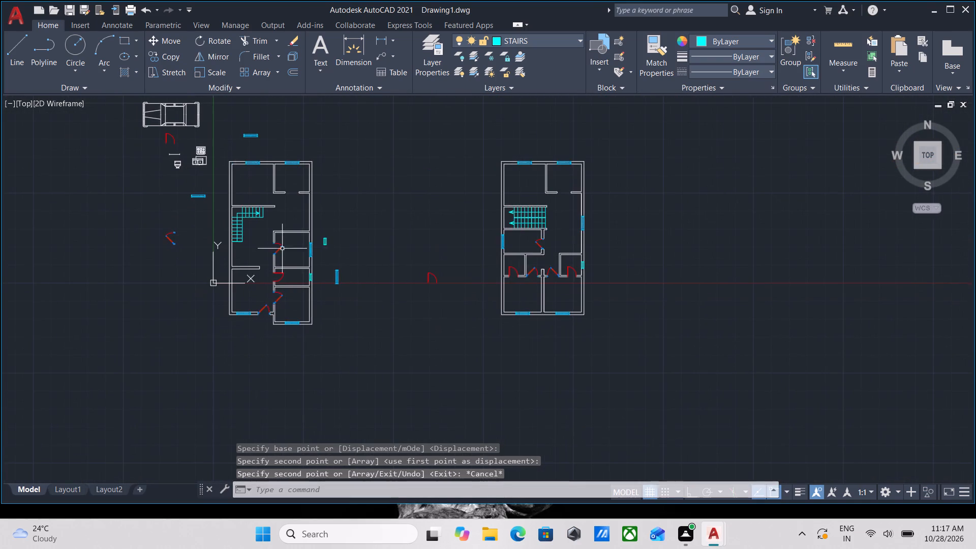
middle_click_drag(283, 246, 340, 322)
scroll(340, 322, "up", 1)
scroll(304, 241, "up", 2)
middle_click_drag(304, 241, 357, 321)
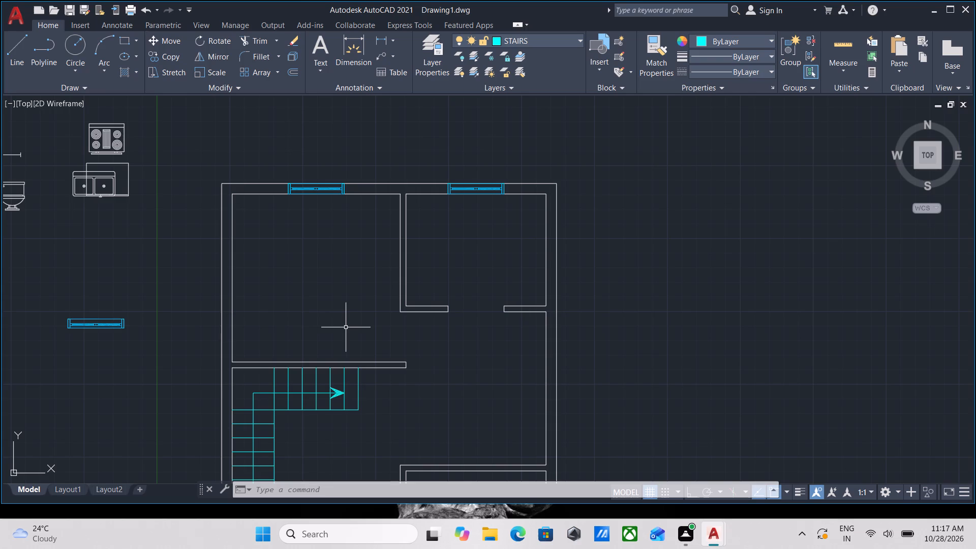
scroll(365, 317, "down", 3)
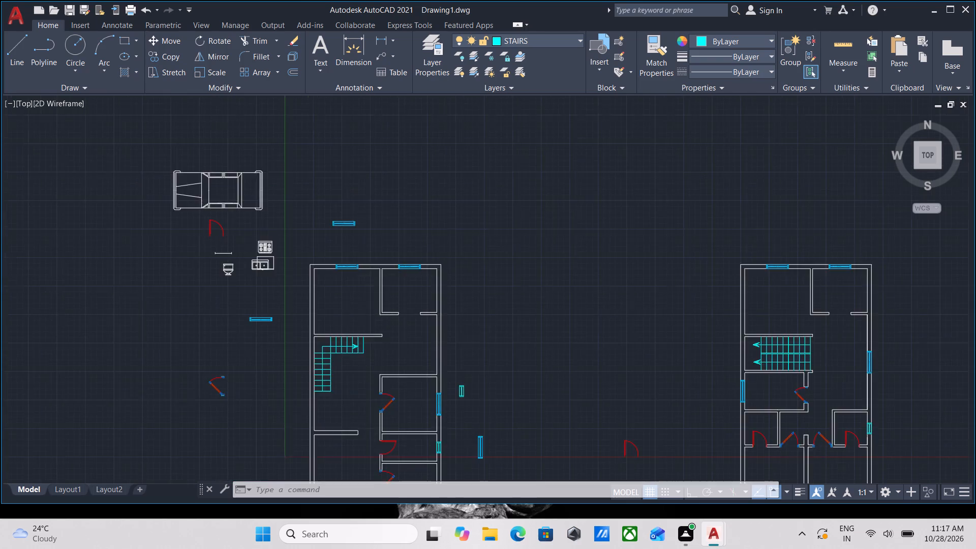
middle_click_drag(346, 318, 374, 303)
scroll(294, 272, "up", 2)
scroll(337, 275, "down", 1)
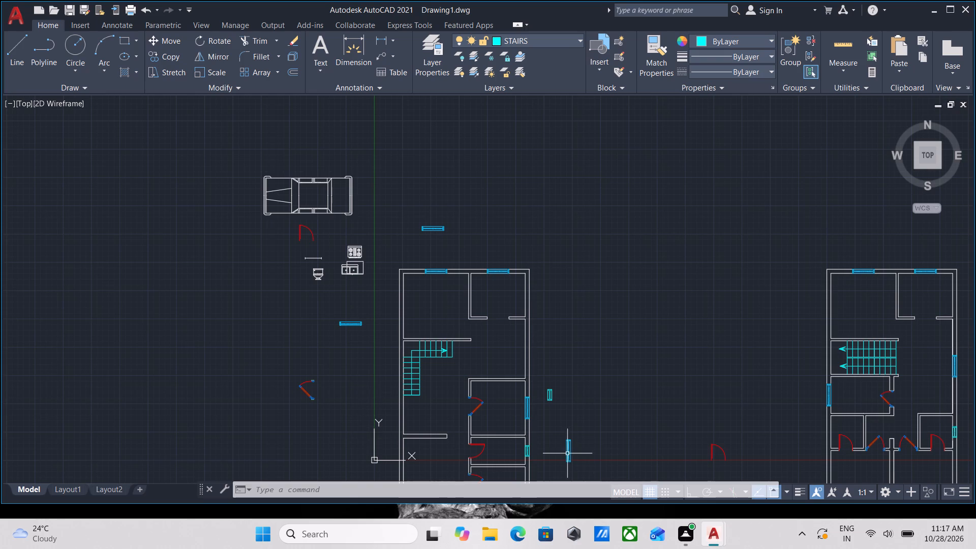
scroll(485, 406, "up", 1)
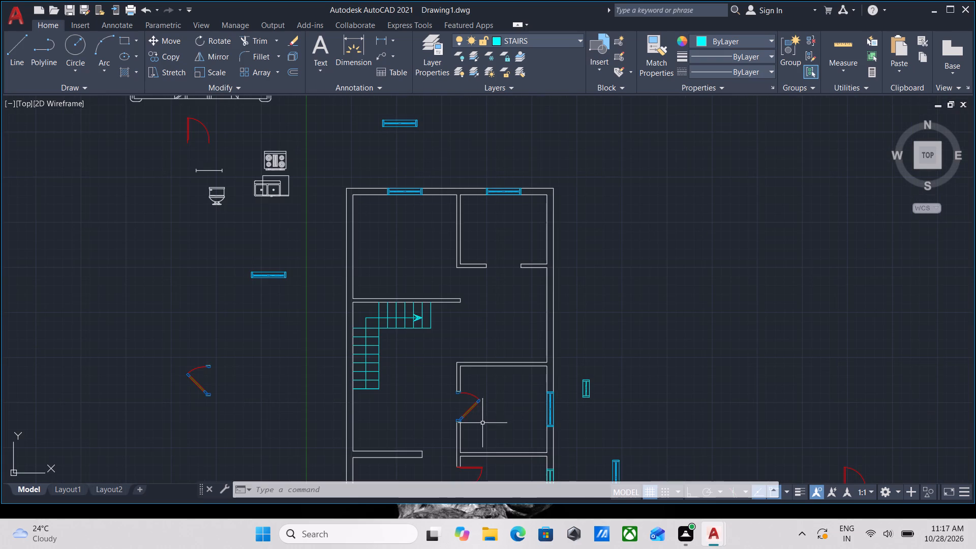
middle_click_drag(491, 451, 594, 319)
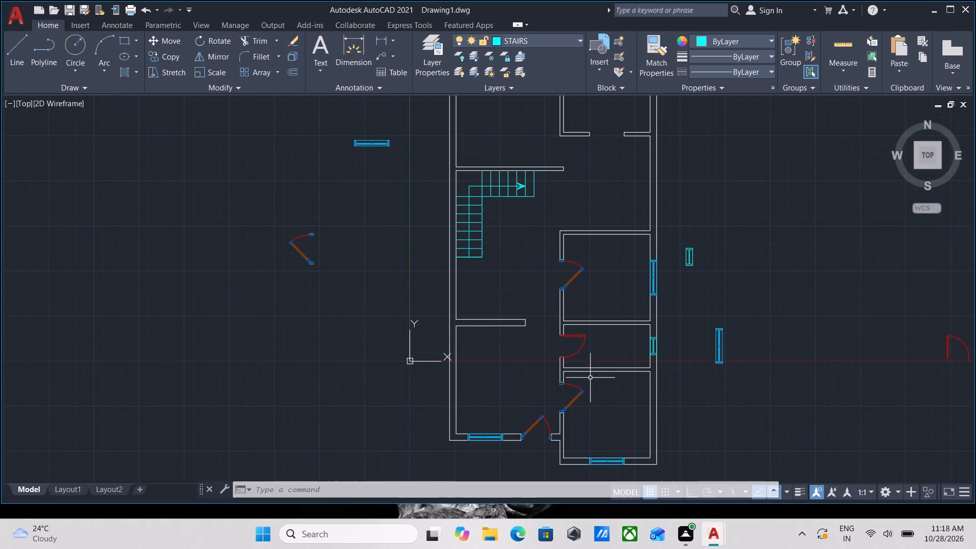
scroll(572, 362, "up", 1)
middle_click_drag(578, 364, 609, 441)
middle_click_drag(629, 358, 648, 474)
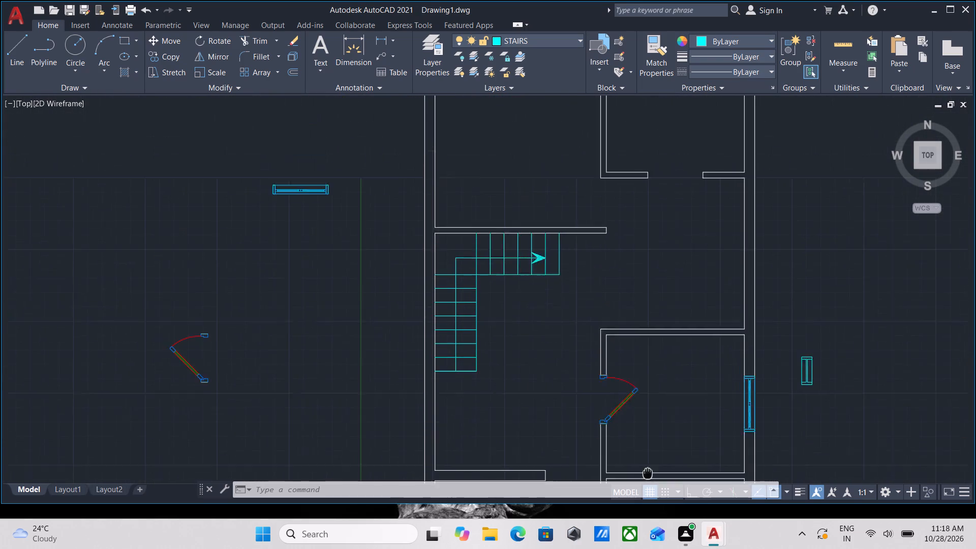
middle_click_drag(724, 335, 705, 482)
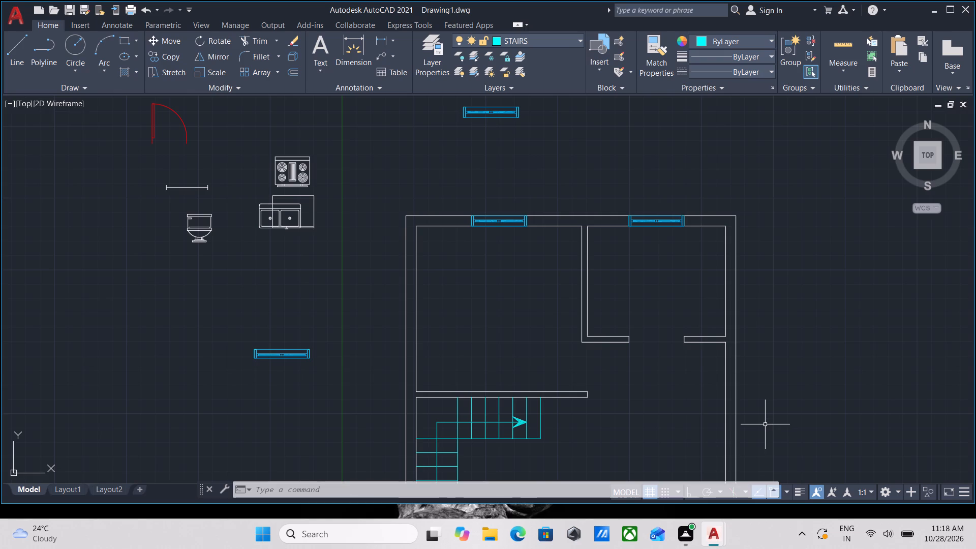
scroll(686, 370, "down", 2)
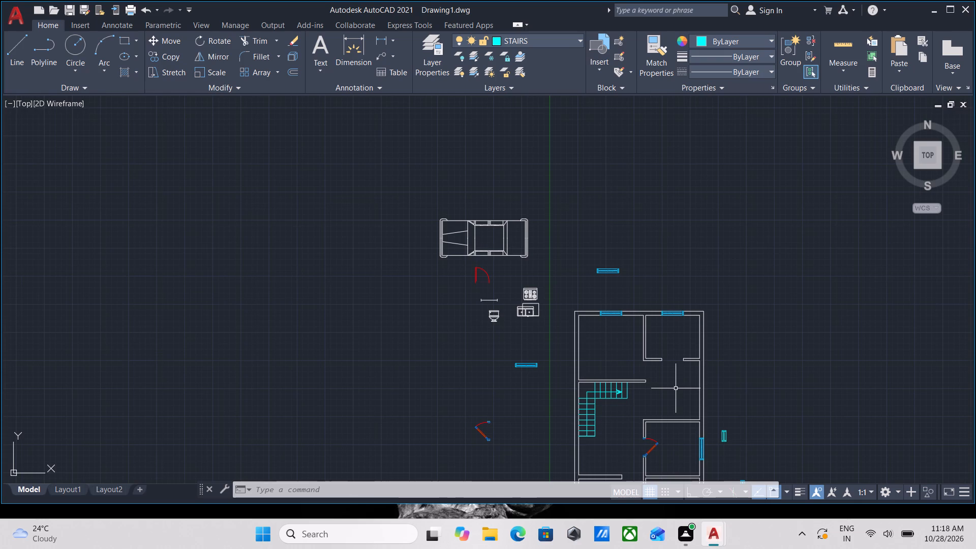
scroll(680, 378, "up", 2)
scroll(589, 356, "down", 5)
Examine the right plan's stairs, doors, wall junctions and windows, comparing them with the left plan.
middle_click_drag(622, 341, 663, 293)
scroll(922, 357, "up", 2)
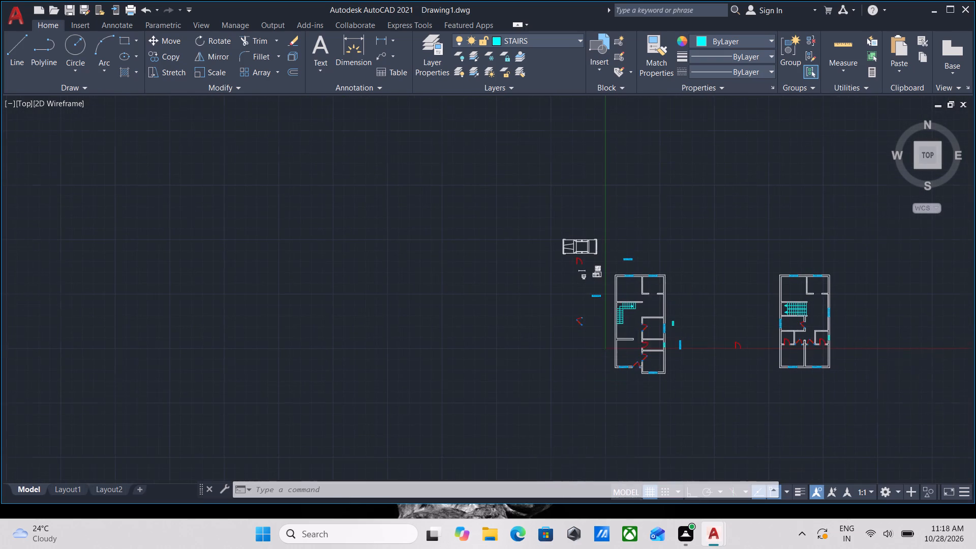
scroll(789, 321, "up", 1)
scroll(490, 299, "up", 1)
middle_click_drag(490, 299, 511, 408)
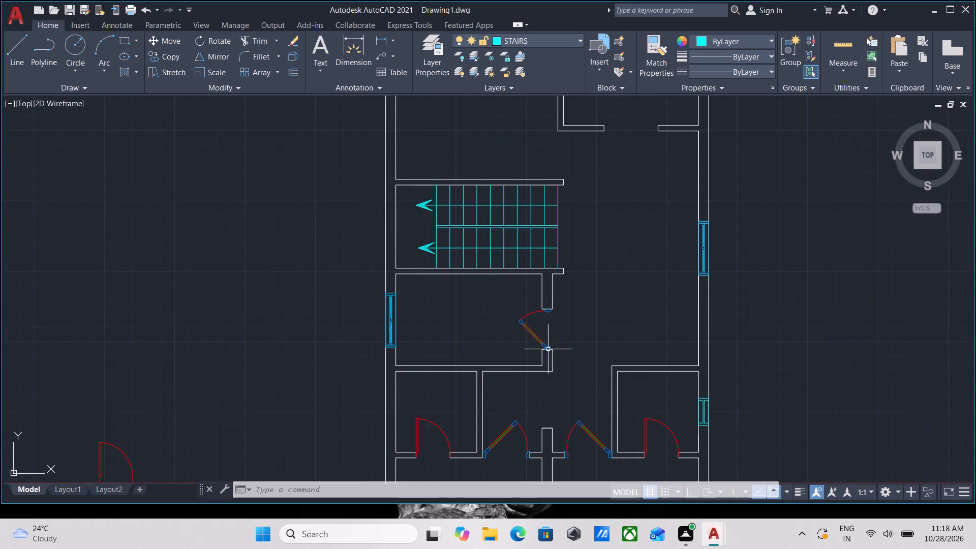
middle_click_drag(552, 352, 561, 376)
middle_click_drag(545, 341, 555, 384)
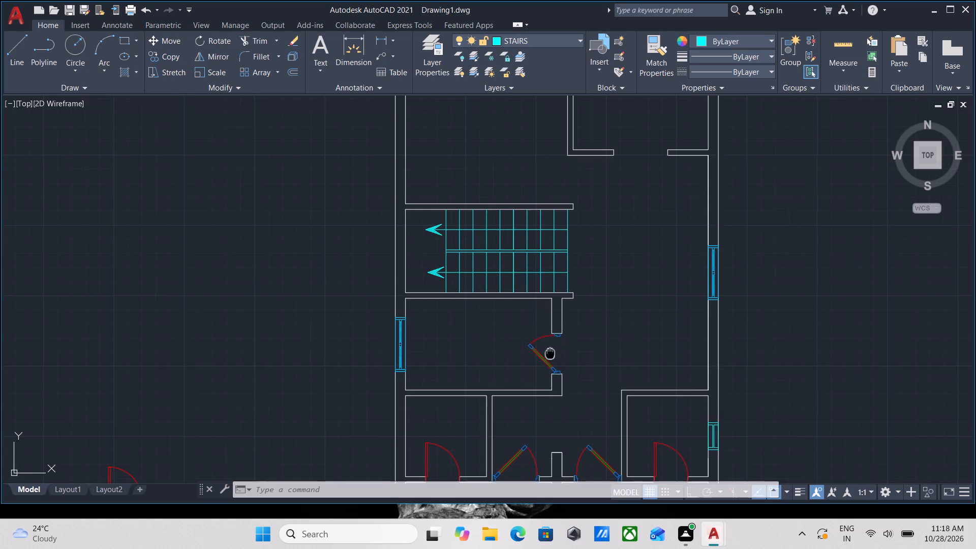
middle_click_drag(555, 384, 558, 451)
scroll(569, 318, "up", 1)
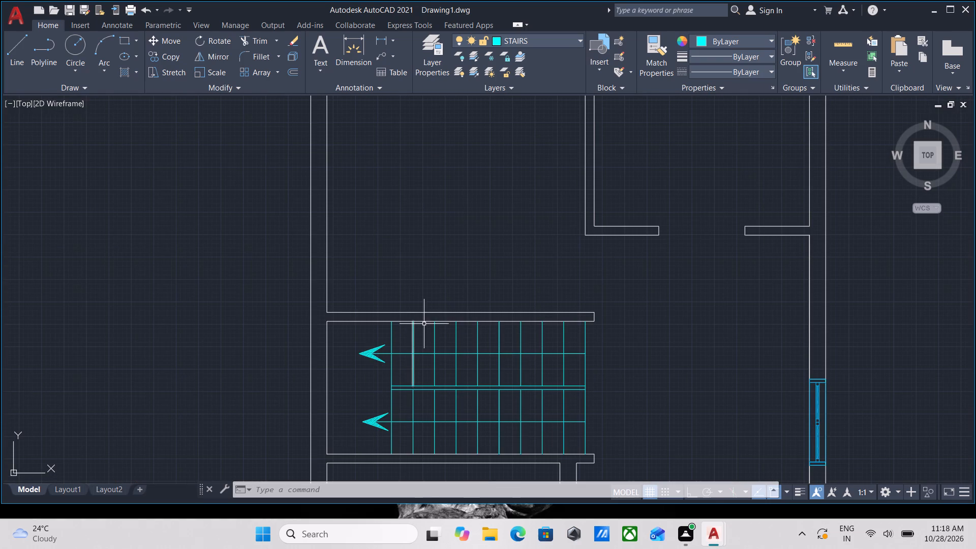
scroll(689, 267, "down", 2)
middle_click_drag(545, 352, 635, 306)
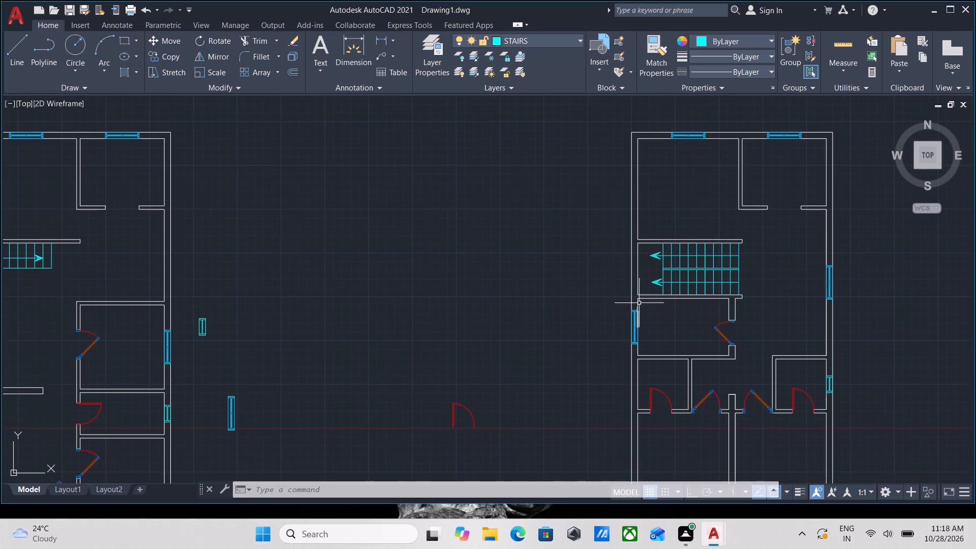
middle_click_drag(203, 361, 520, 264)
scroll(492, 282, "down", 1)
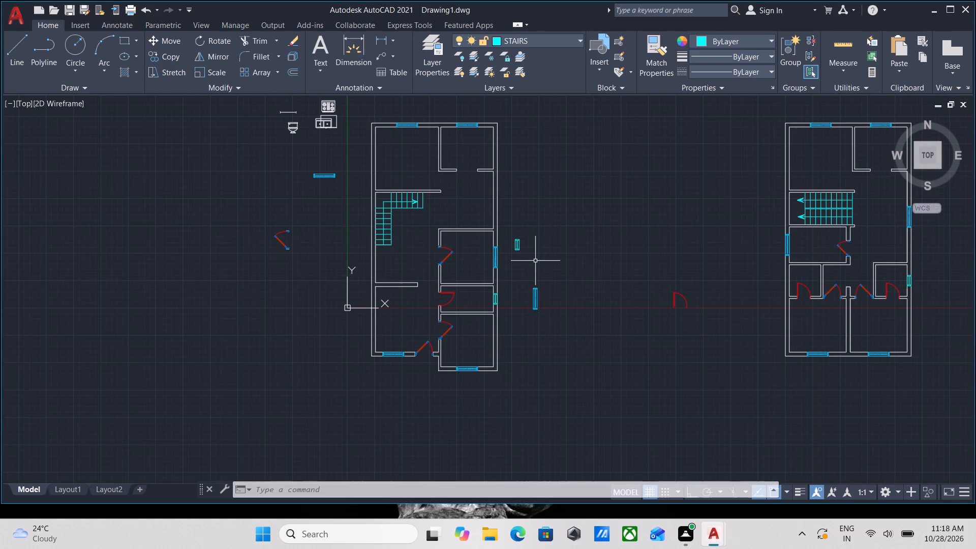
middle_click_drag(858, 309, 806, 354)
scroll(808, 334, "up", 3)
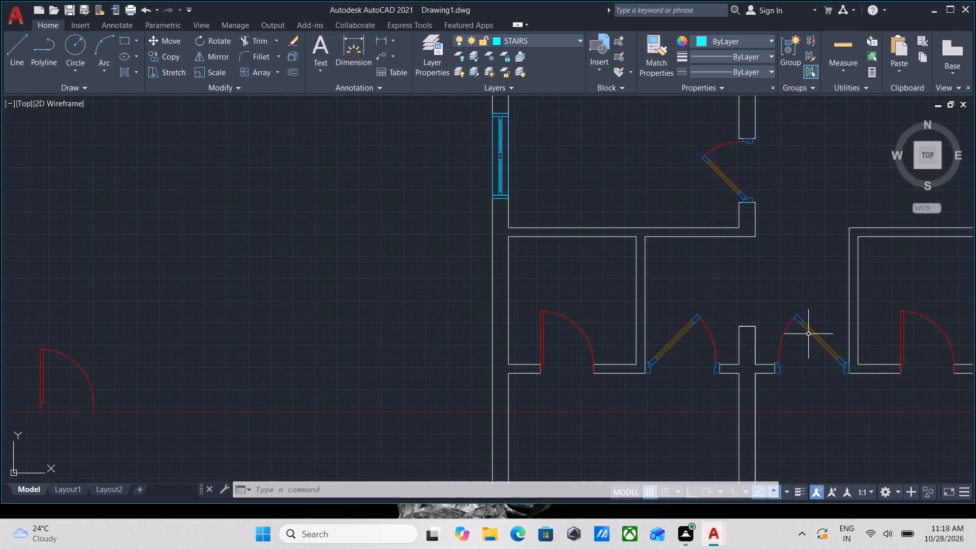
scroll(808, 334, "down", 2)
middle_click_drag(443, 347, 709, 377)
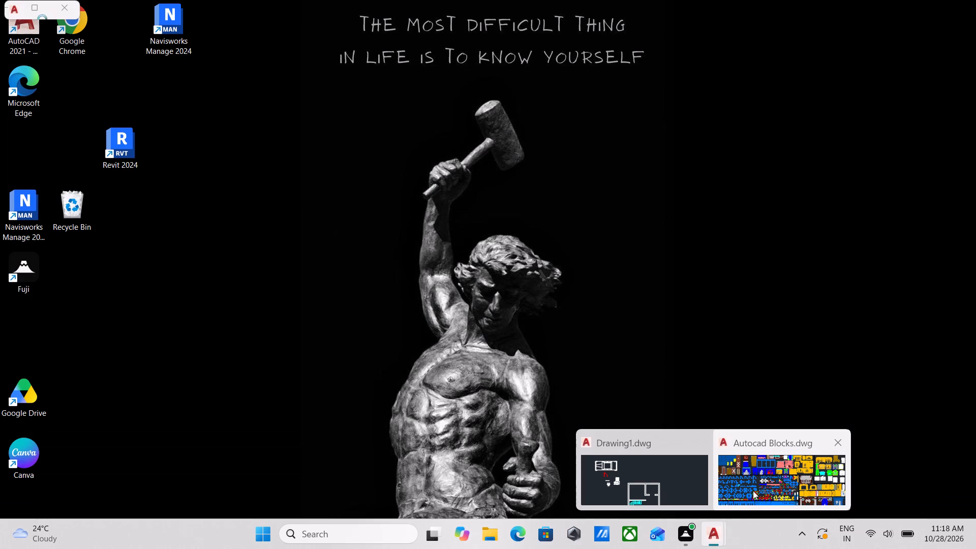
Switch to Autocad Blocks and look through its door, window and furniture categories for blocks to furnish the plans.
left_click(753, 491)
scroll(446, 310, "down", 2)
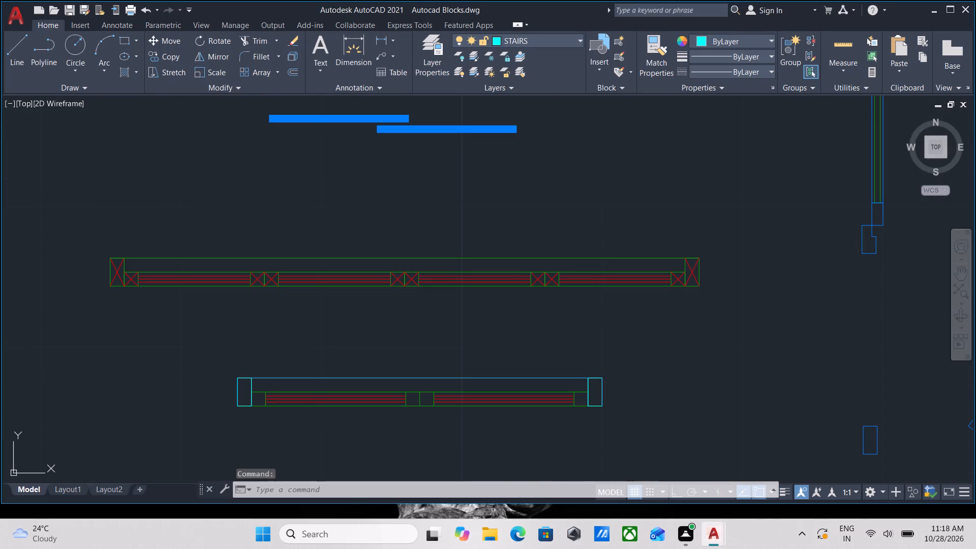
scroll(478, 314, "down", 1)
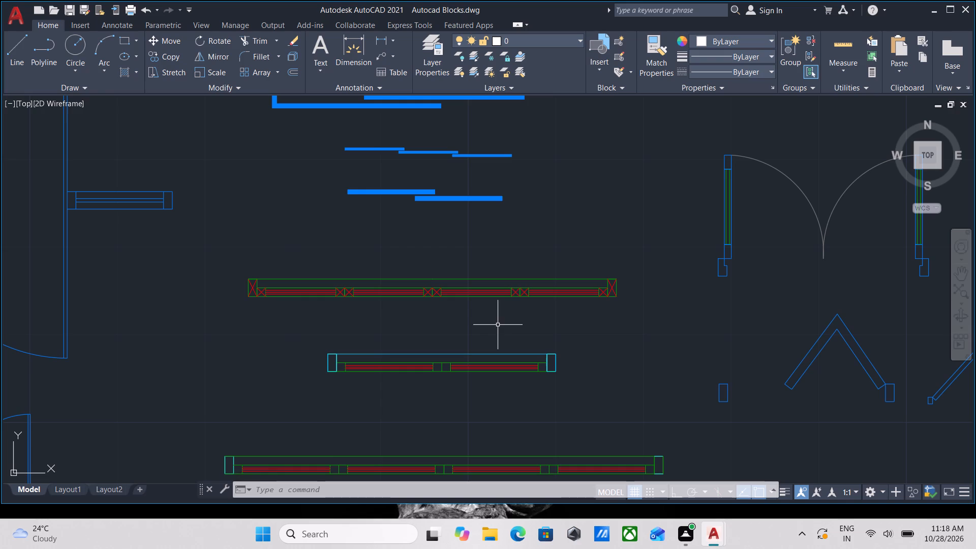
scroll(653, 238, "down", 3)
middle_click_drag(628, 212, 401, 172)
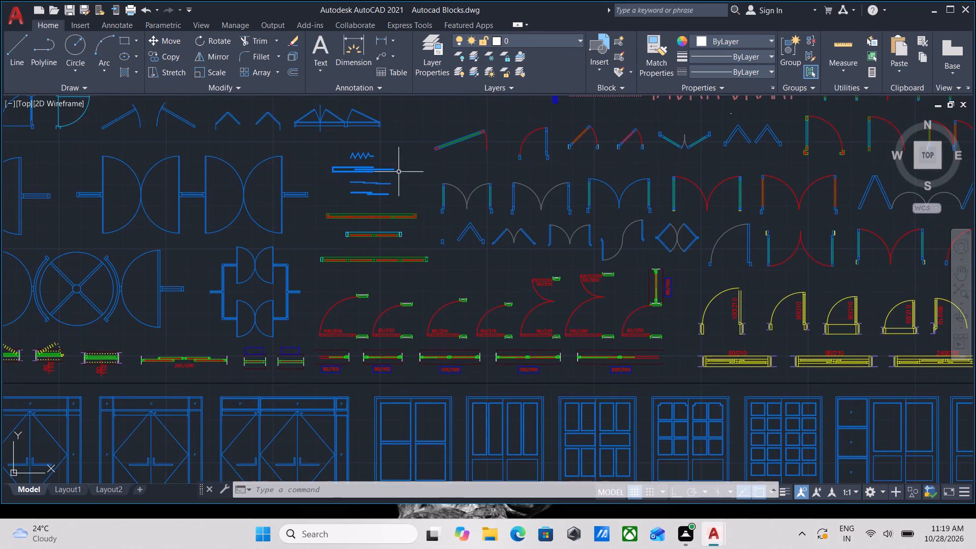
scroll(450, 199, "down", 3)
scroll(627, 357, "up", 1)
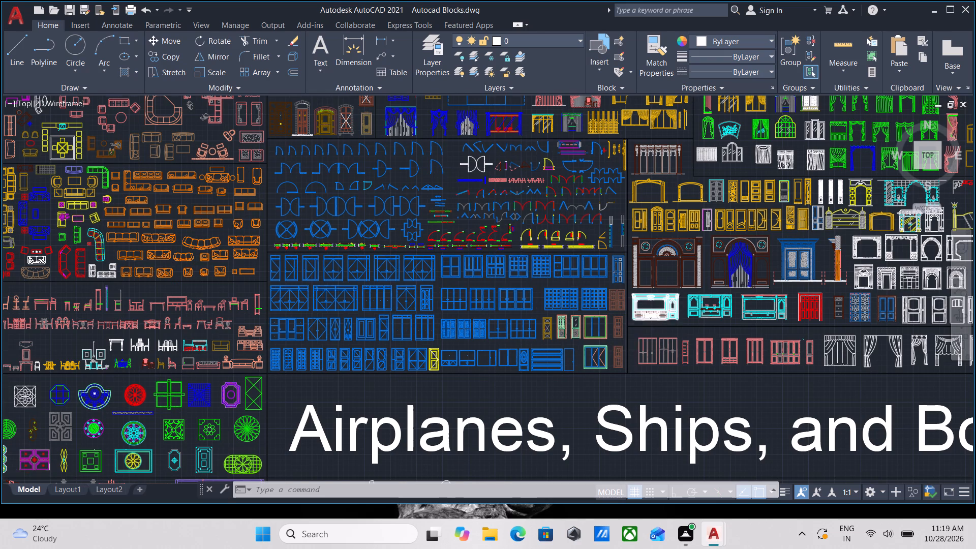
middle_click_drag(607, 334, 385, 295)
scroll(439, 263, "down", 1)
middle_click_drag(456, 273, 454, 306)
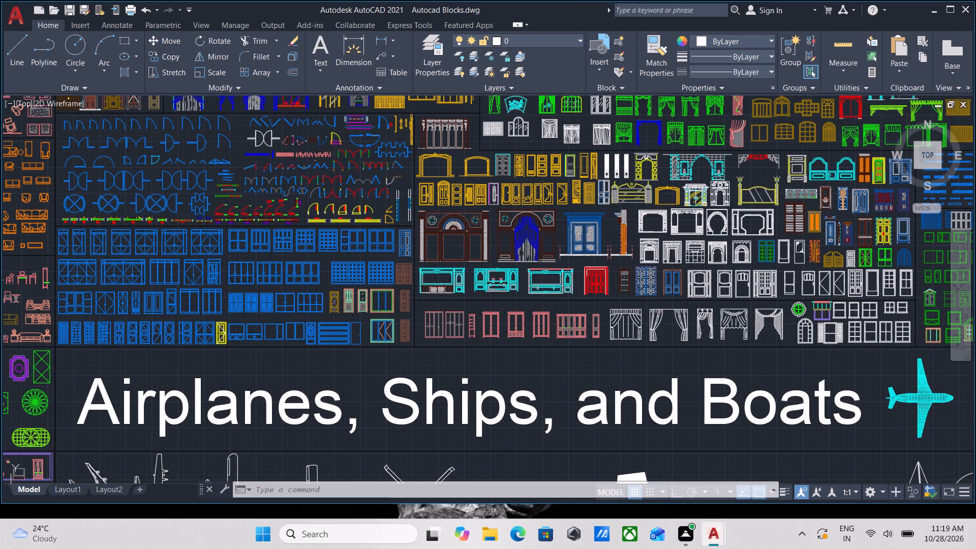
scroll(743, 302, "down", 1)
middle_click_drag(743, 302, 693, 319)
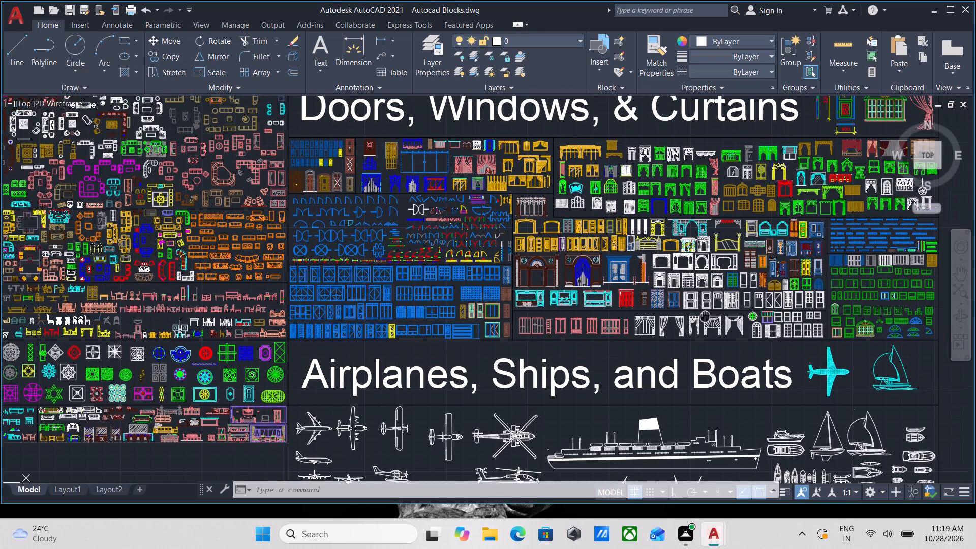
middle_click_drag(693, 319, 581, 327)
scroll(443, 338, "down", 2)
middle_click_drag(443, 338, 567, 322)
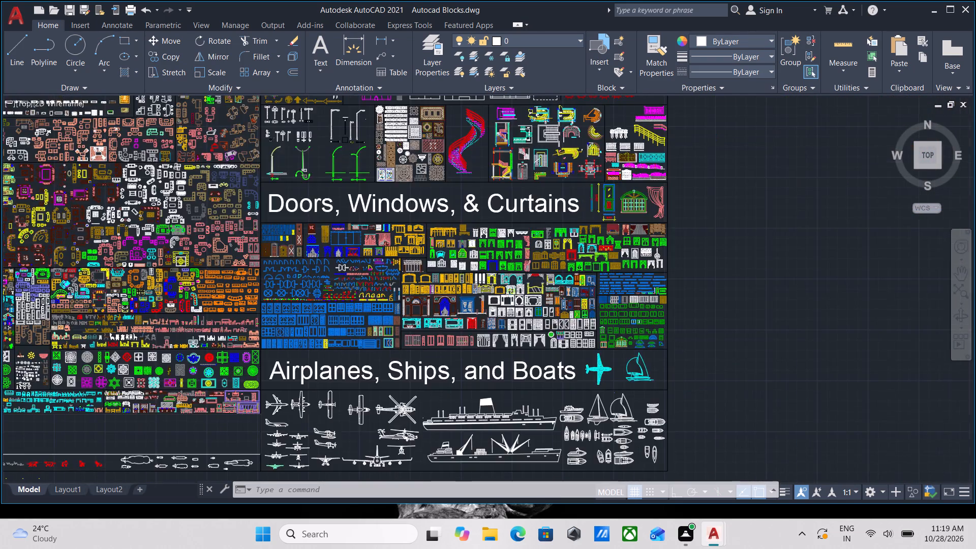
middle_click_drag(567, 322, 576, 319)
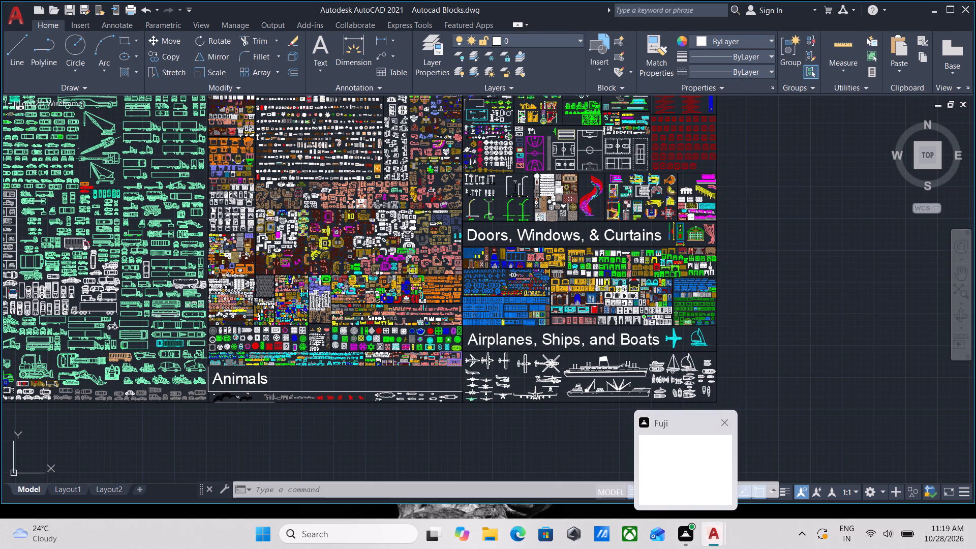
scroll(398, 313, "down", 2)
middle_click_drag(339, 302, 468, 316)
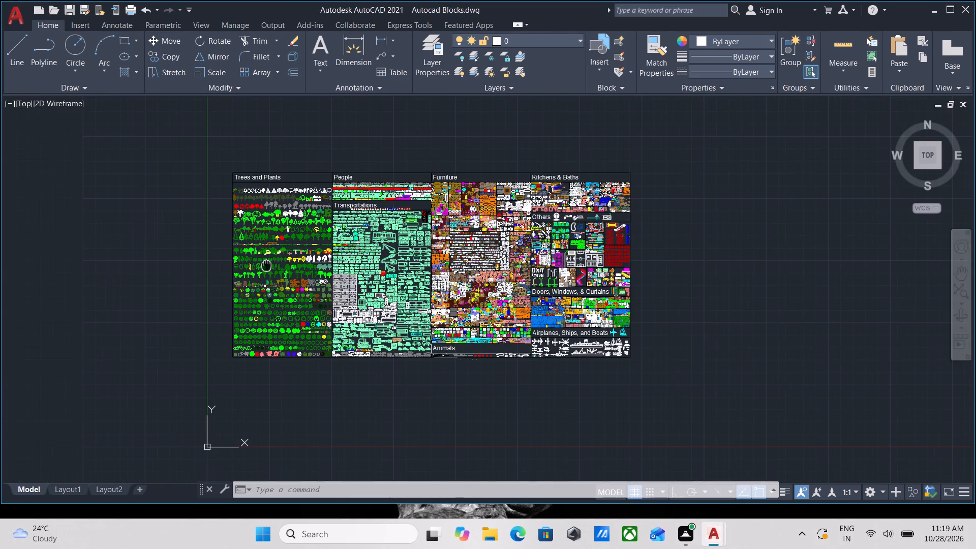
scroll(340, 294, "up", 1)
scroll(575, 323, "up", 2)
middle_click_drag(581, 321, 553, 321)
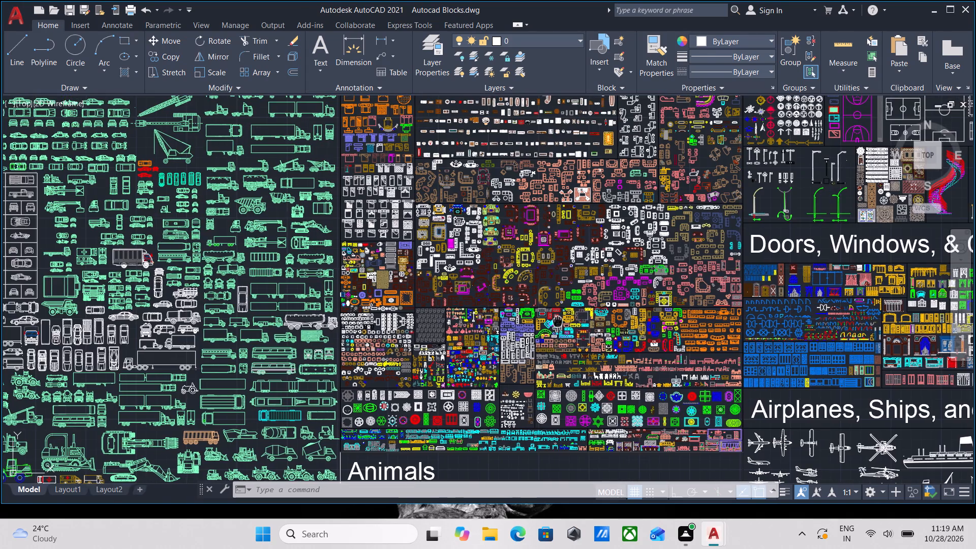
middle_click_drag(553, 321, 355, 312)
scroll(639, 429, "up", 2)
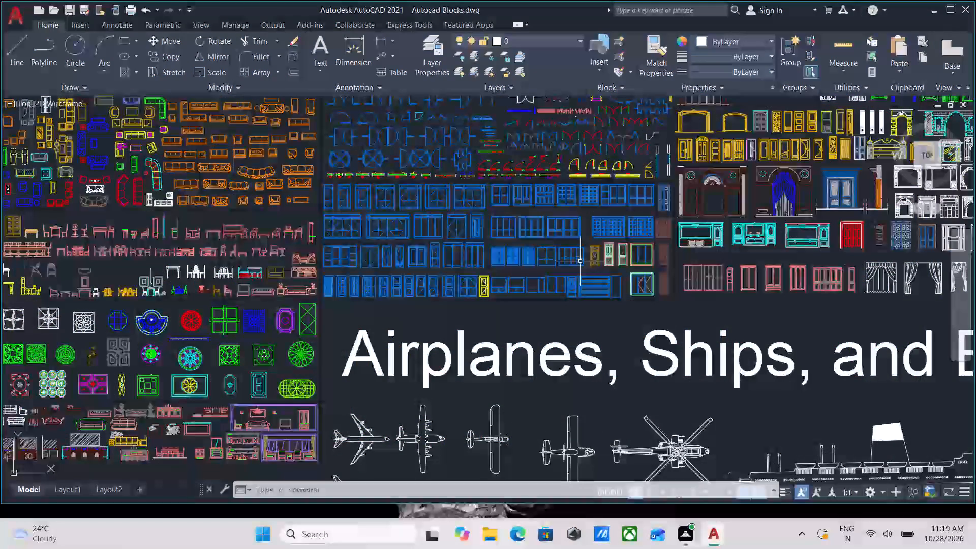
scroll(580, 261, "down", 2)
middle_click_drag(480, 258, 485, 383)
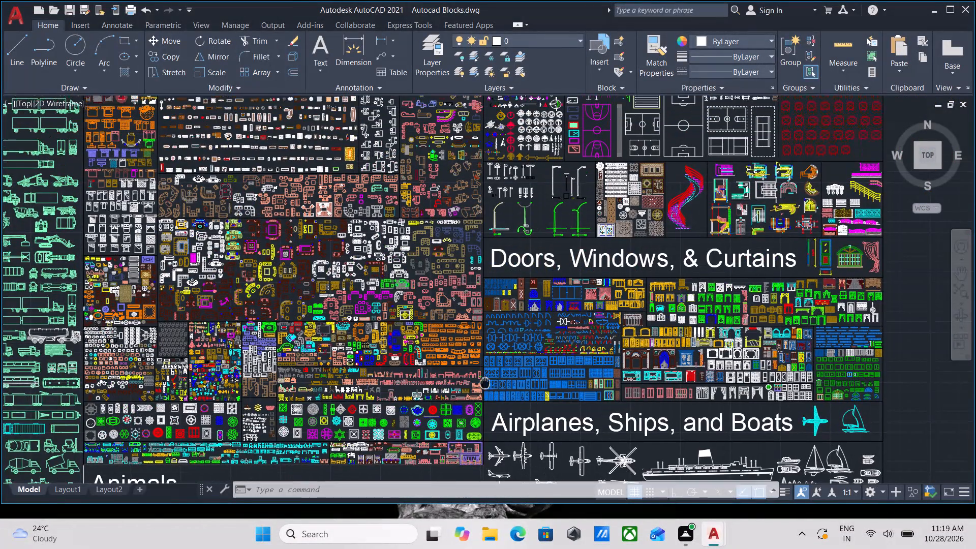
middle_click_drag(337, 256, 416, 426)
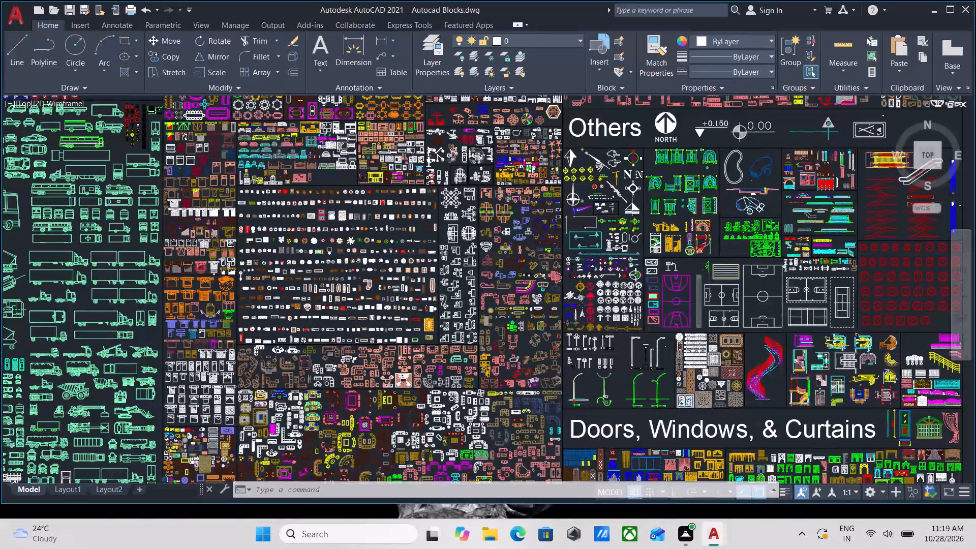
Copy the L-shaped kitchen counter with four-burner hob, double sink and corner-end appliance from Kitchens & Baths to the clipboard.
middle_click_drag(592, 278, 454, 410)
scroll(587, 211, "up", 2)
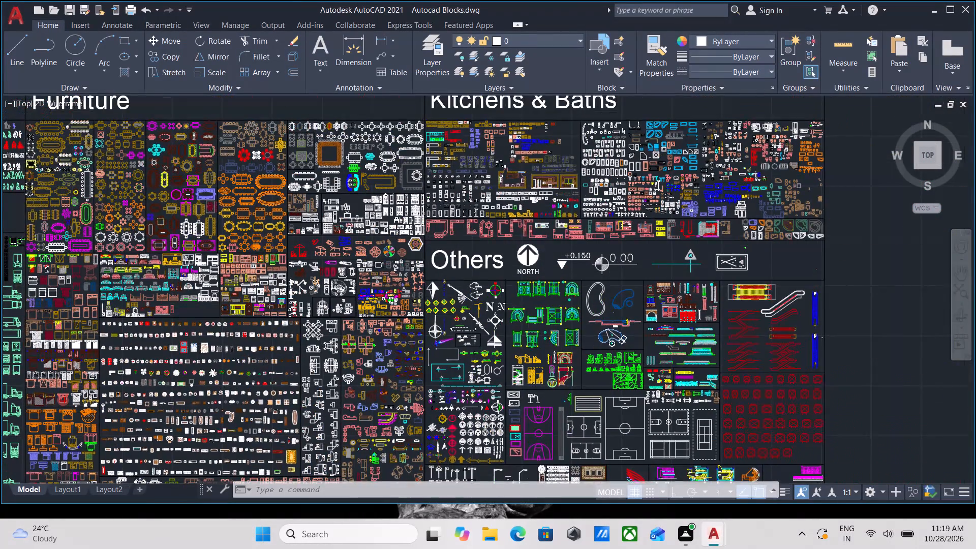
scroll(587, 210, "up", 1)
scroll(300, 290, "up", 2)
scroll(310, 282, "down", 1)
middle_click_drag(313, 285, 377, 298)
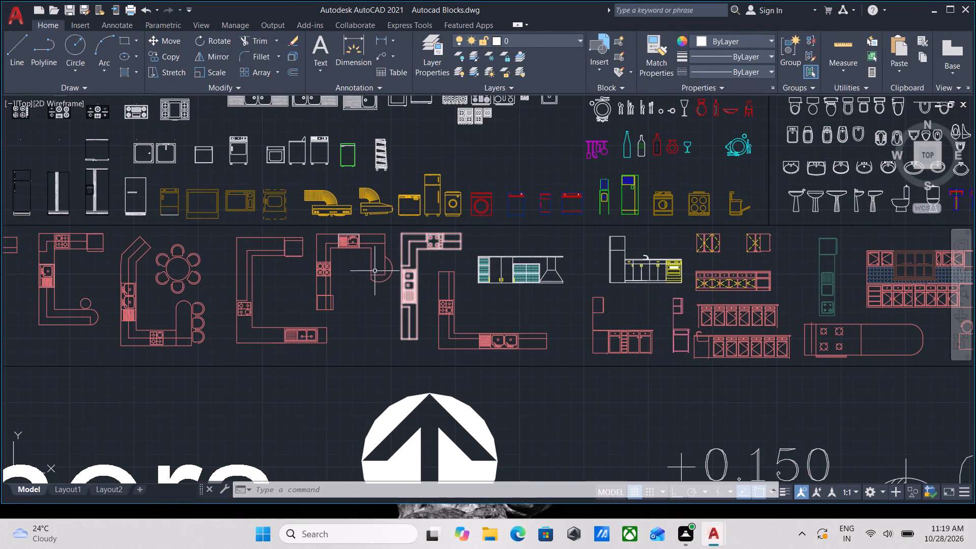
middle_click_drag(155, 284, 355, 325)
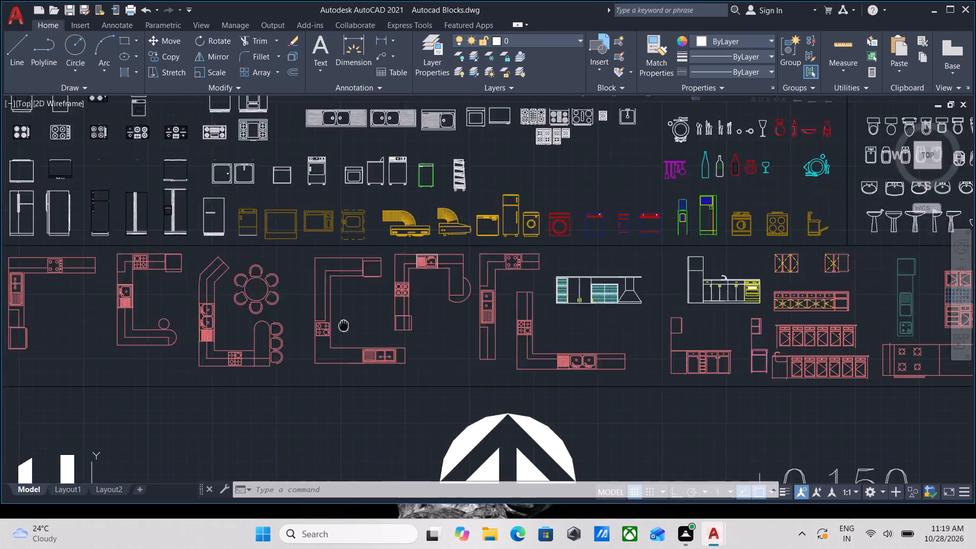
middle_click_drag(355, 325, 486, 328)
scroll(267, 321, "up", 2)
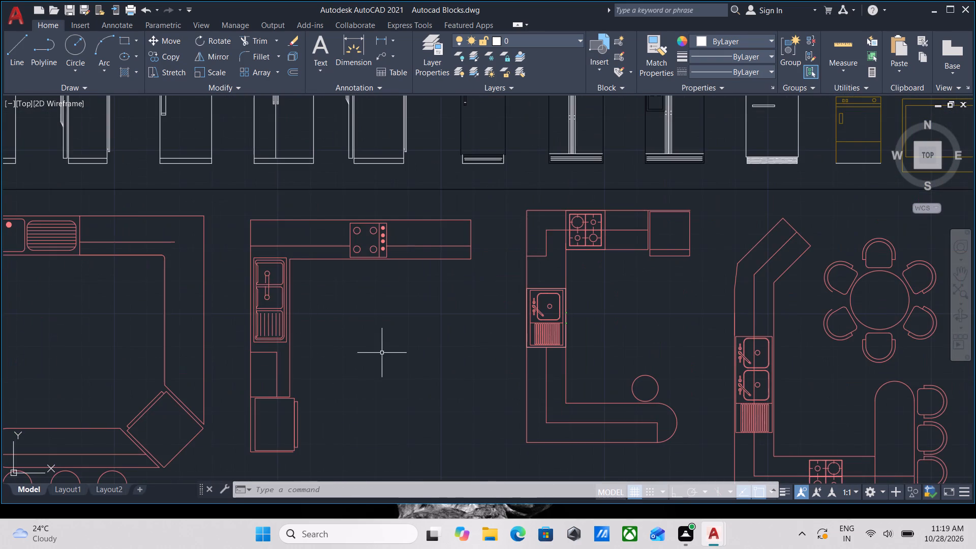
left_click(382, 353)
left_click(298, 242)
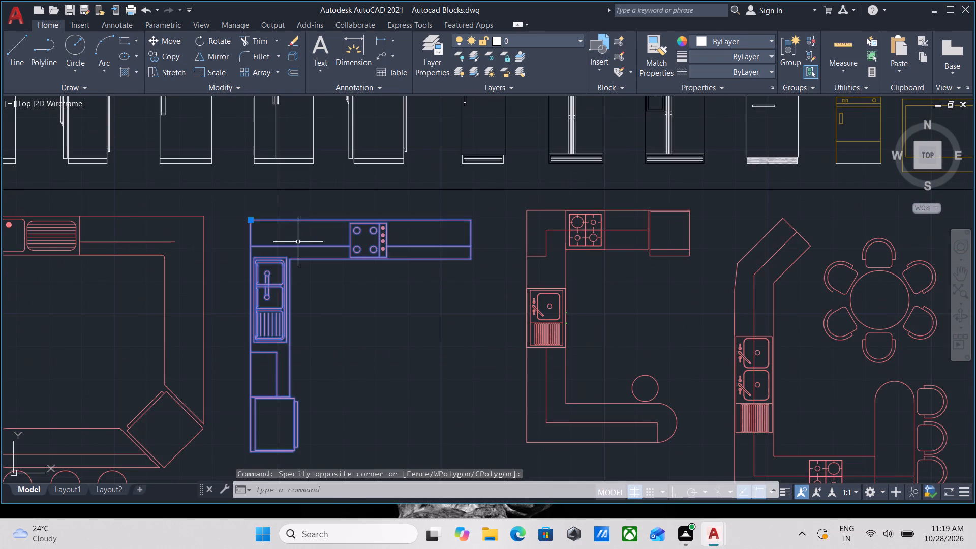
key("ctrl+c")
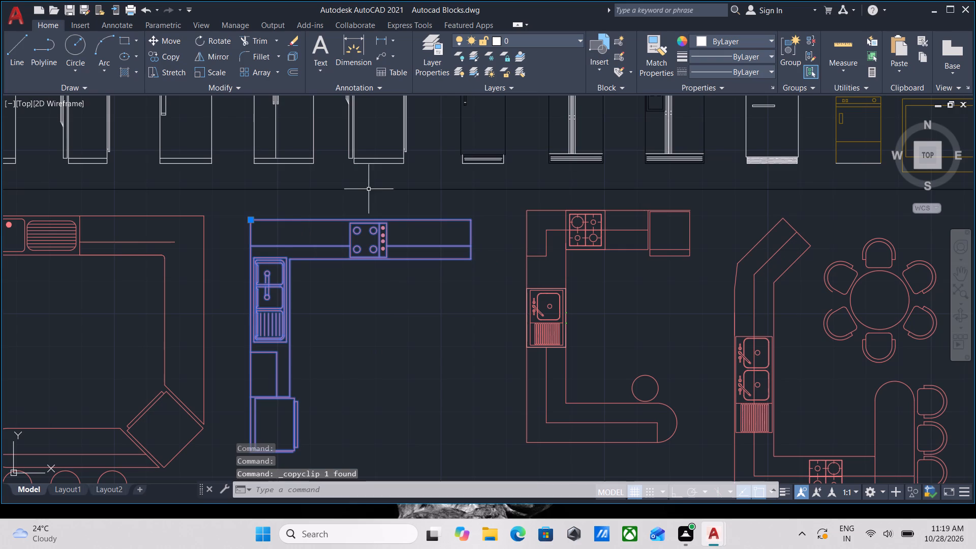
Look through the blocks around Kitchens & Baths and Others, and examine the office desk and workstation blocks in Furniture.
scroll(381, 198, "up", 2)
scroll(392, 288, "up", 3)
scroll(389, 290, "down", 6)
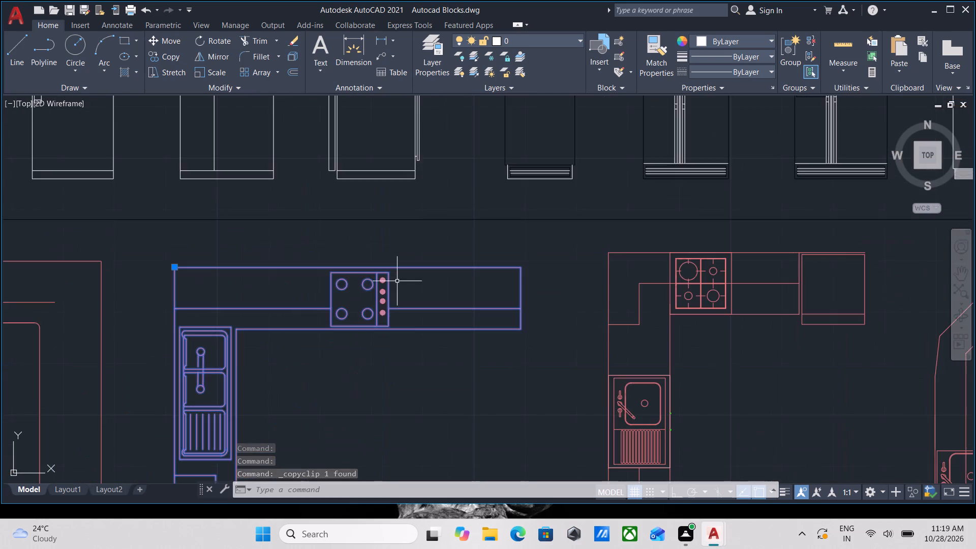
scroll(398, 281, "down", 3)
scroll(320, 260, "down", 1)
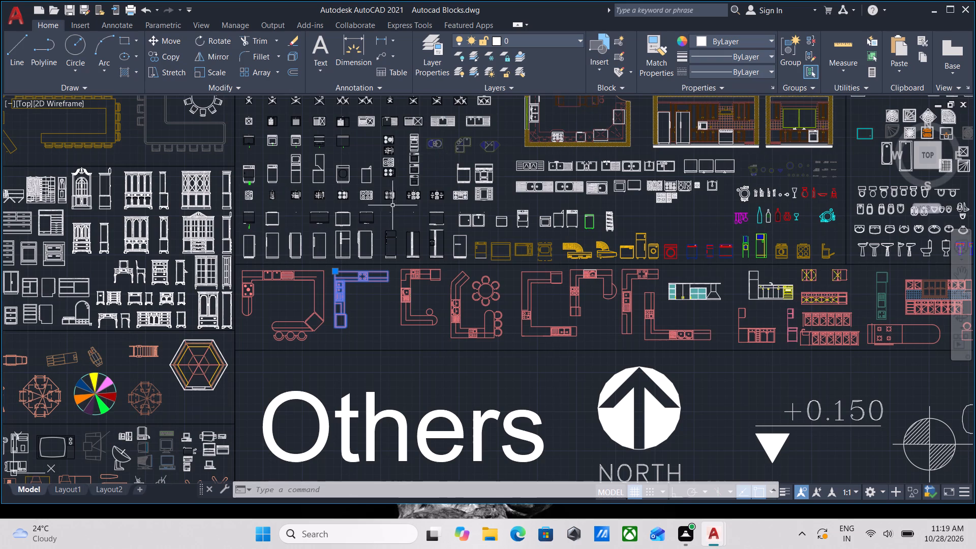
scroll(258, 248, "down", 1)
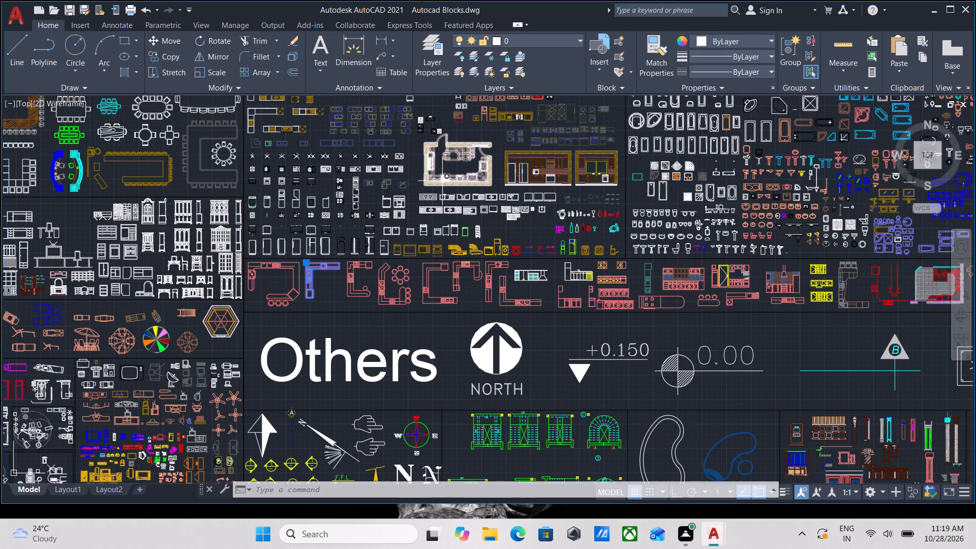
middle_click_drag(441, 181, 572, 165)
scroll(285, 260, "down", 1)
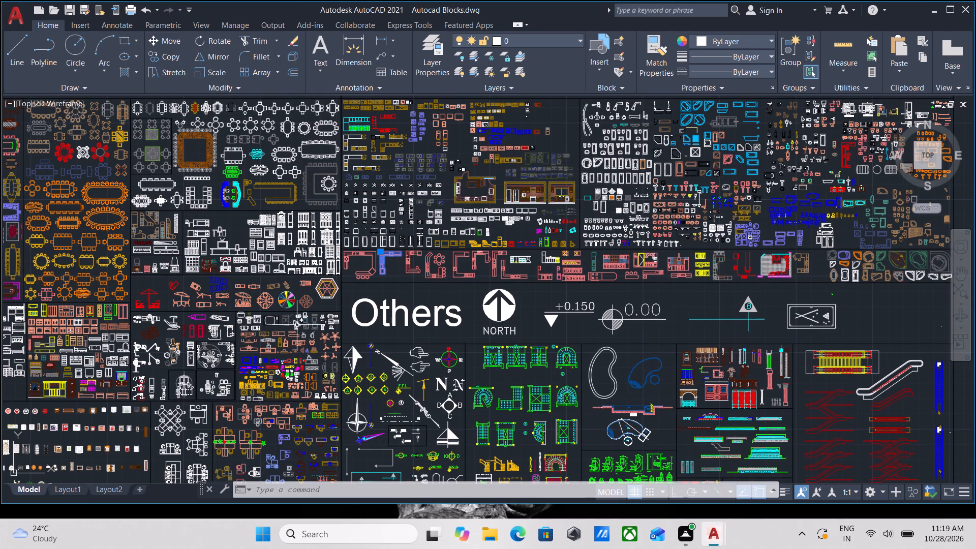
scroll(297, 325, "down", 2)
scroll(290, 396, "up", 3)
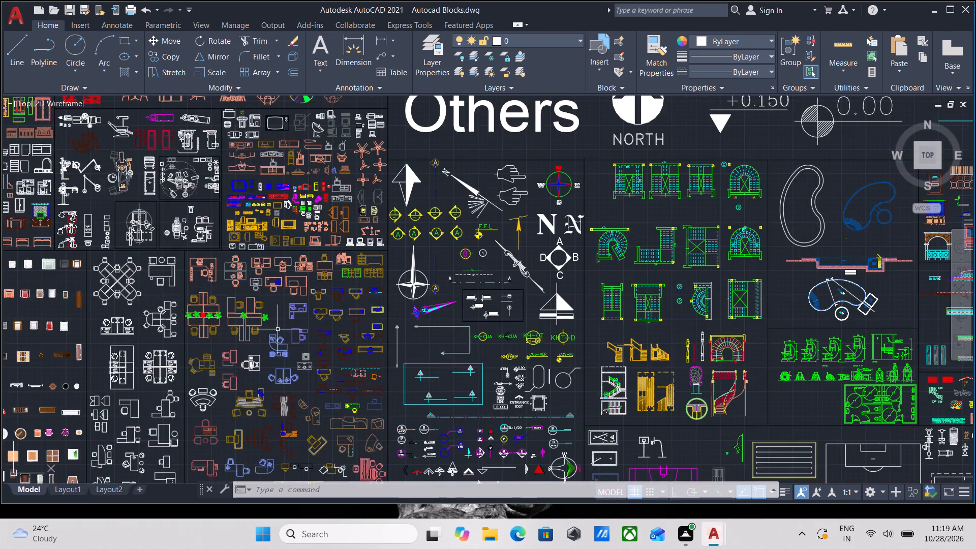
scroll(271, 301, "up", 1)
scroll(199, 243, "up", 2)
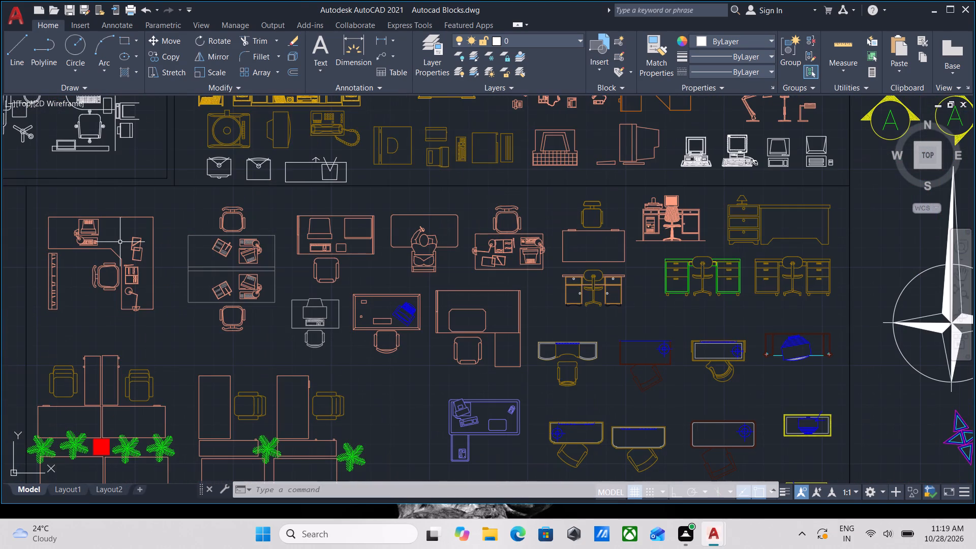
middle_click_drag(125, 241, 265, 219)
scroll(280, 278, "up", 1)
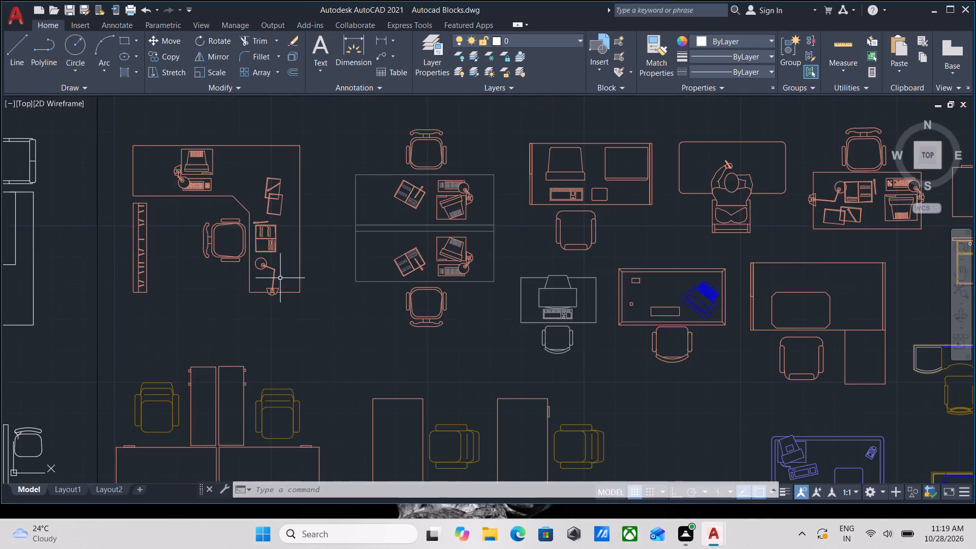
scroll(280, 278, "up", 1)
scroll(280, 278, "down", 5)
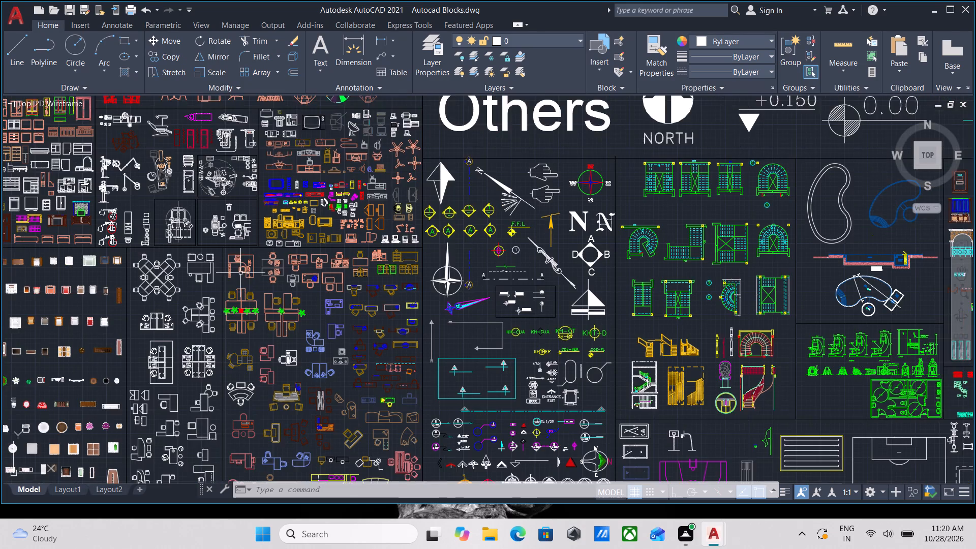
Look through the office desk, coloured chair, plant and table blocks in Furniture down to the sofa groups.
middle_click_drag(240, 272, 268, 174)
middle_click_drag(280, 348, 331, 224)
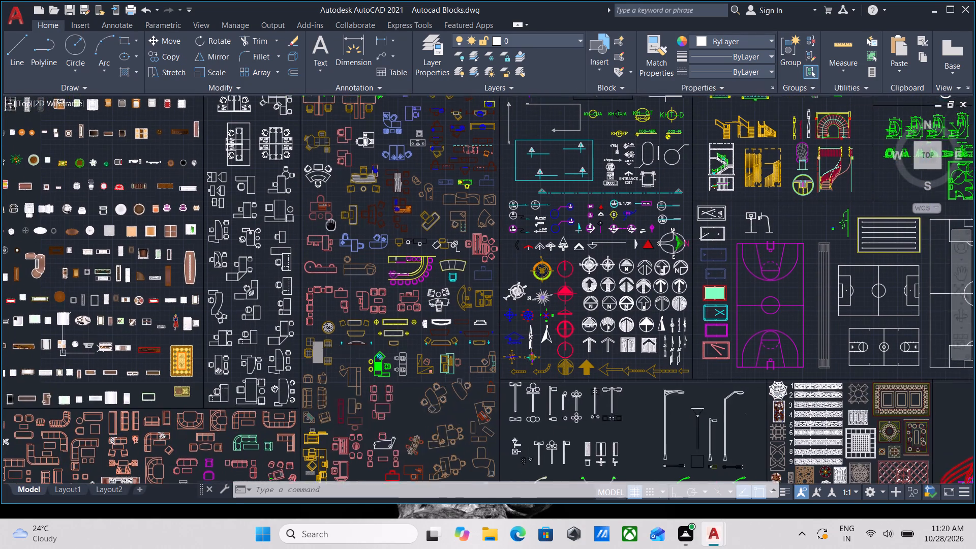
middle_click_drag(164, 342, 246, 242)
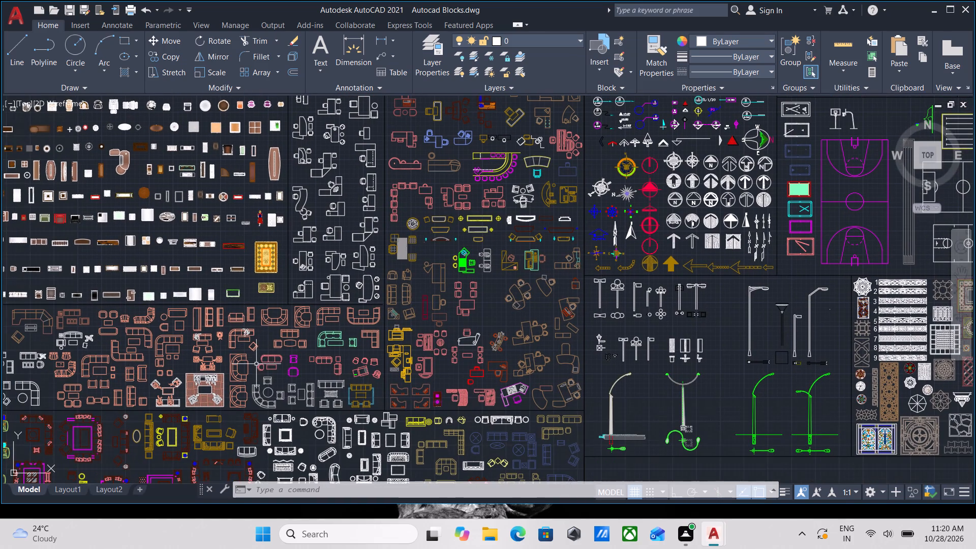
middle_click_drag(382, 278, 503, 393)
middle_click_drag(213, 276, 428, 326)
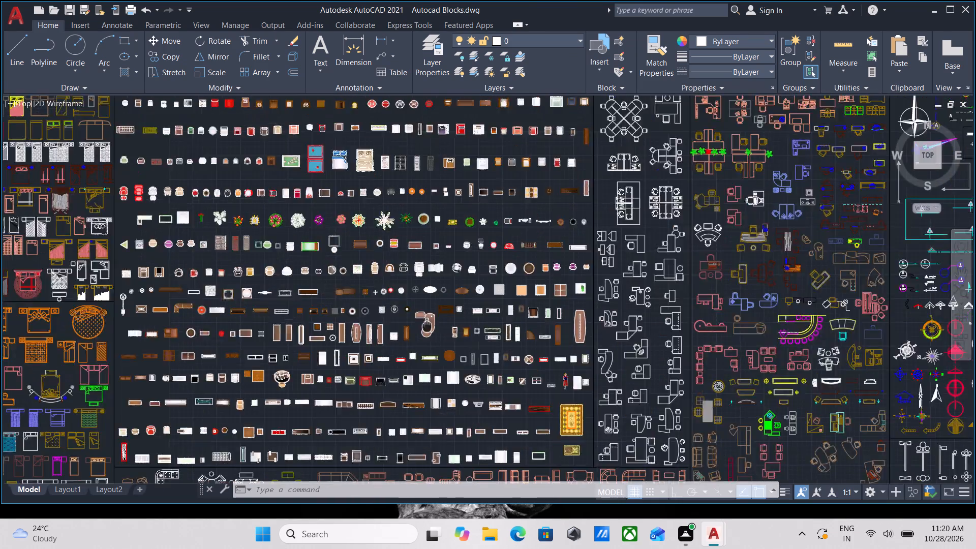
middle_click_drag(428, 326, 430, 326)
scroll(208, 332, "up", 1)
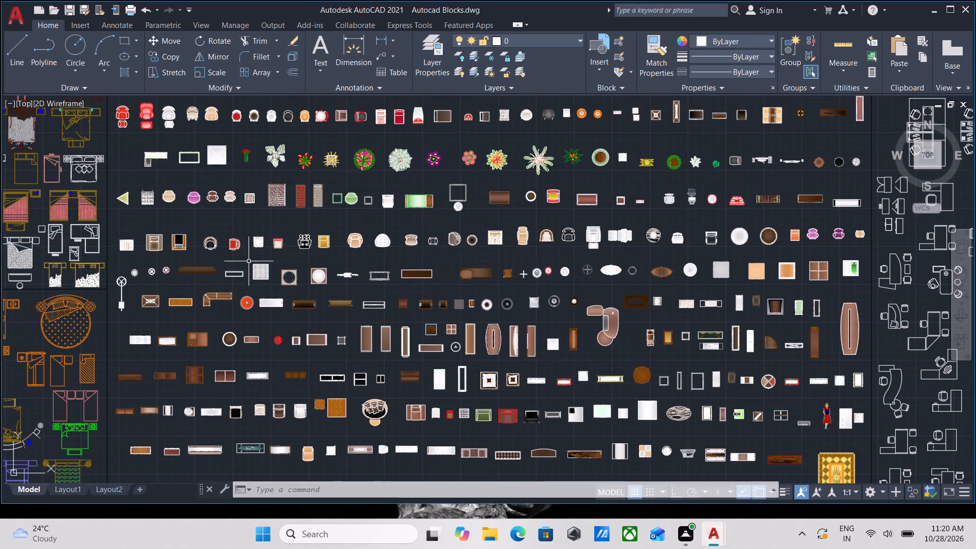
scroll(257, 257, "down", 1)
middle_click_drag(259, 257, 306, 334)
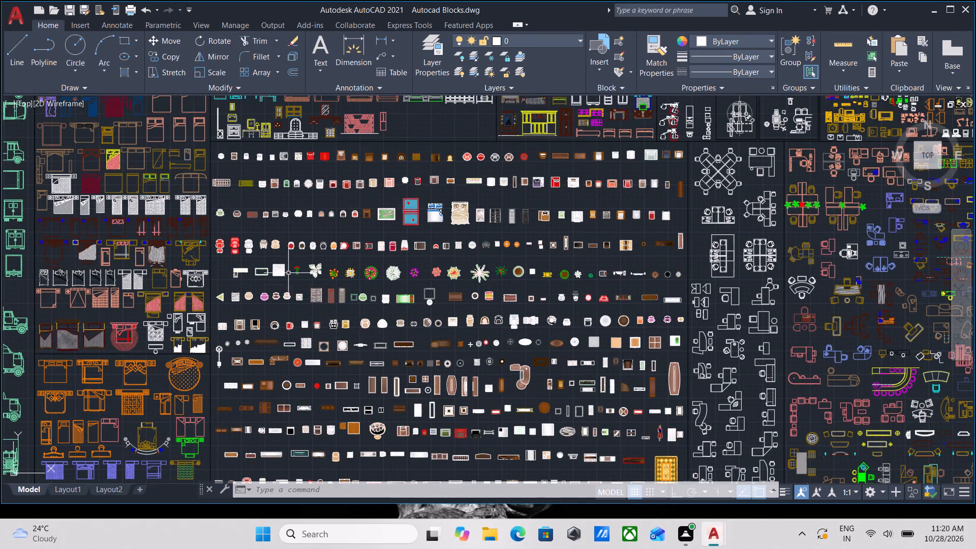
scroll(290, 259, "up", 2)
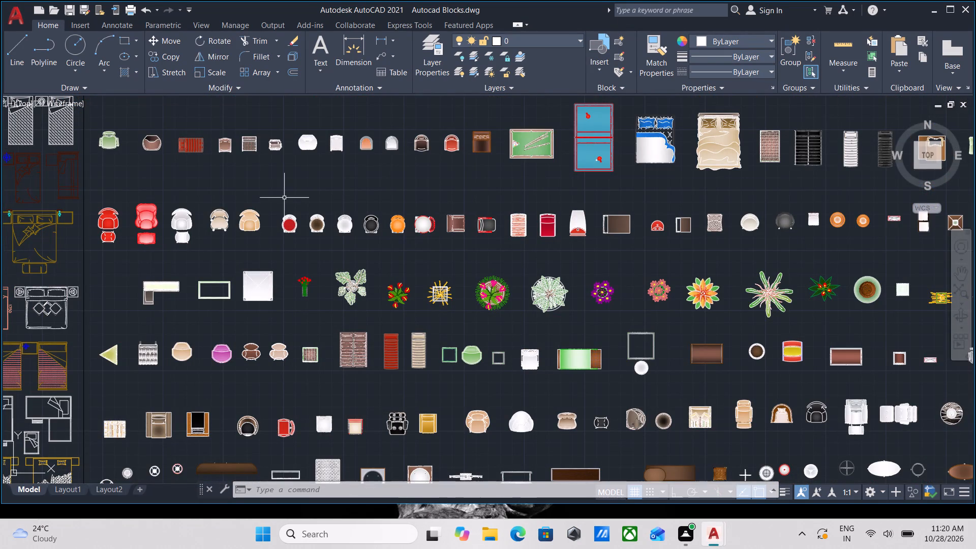
middle_click_drag(285, 201, 327, 364)
scroll(327, 364, "down", 3)
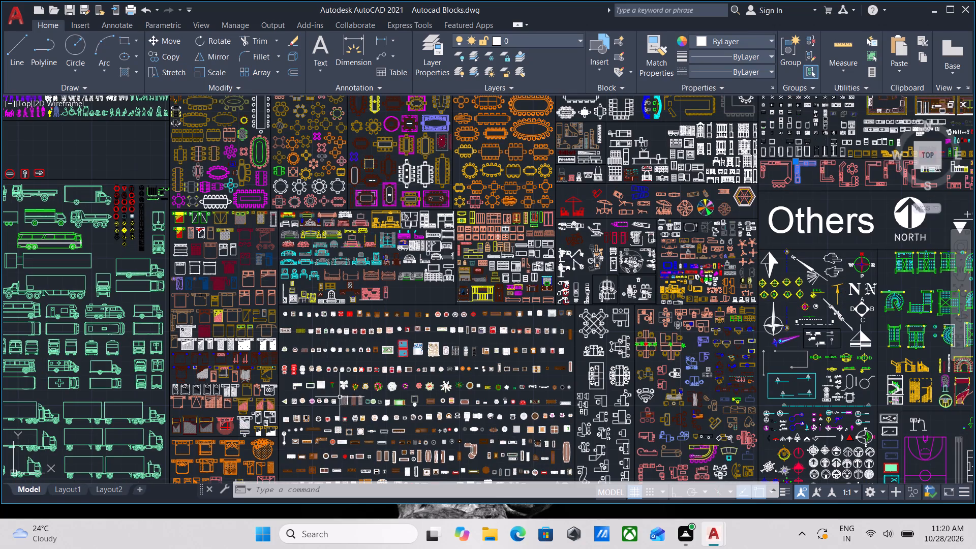
middle_click_drag(388, 401, 293, 224)
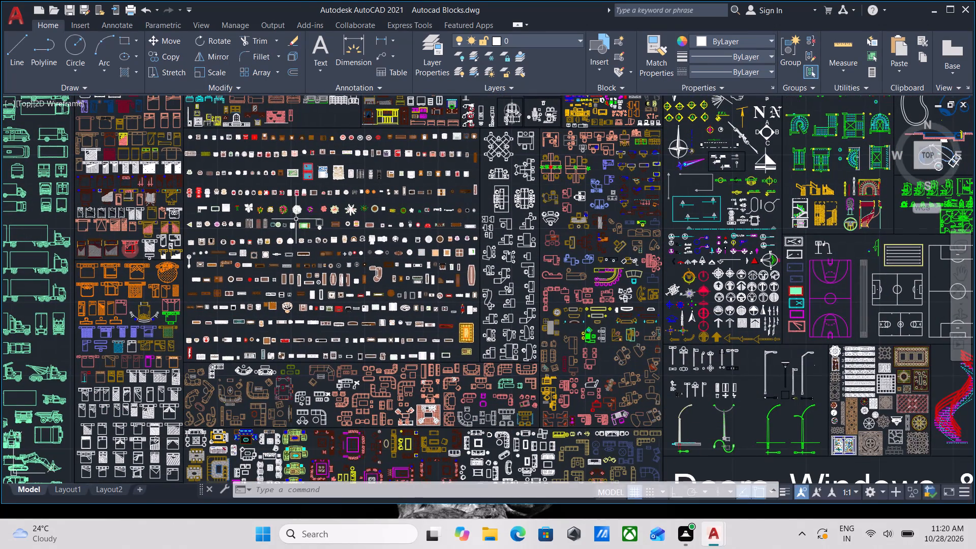
middle_click_drag(321, 367, 326, 220)
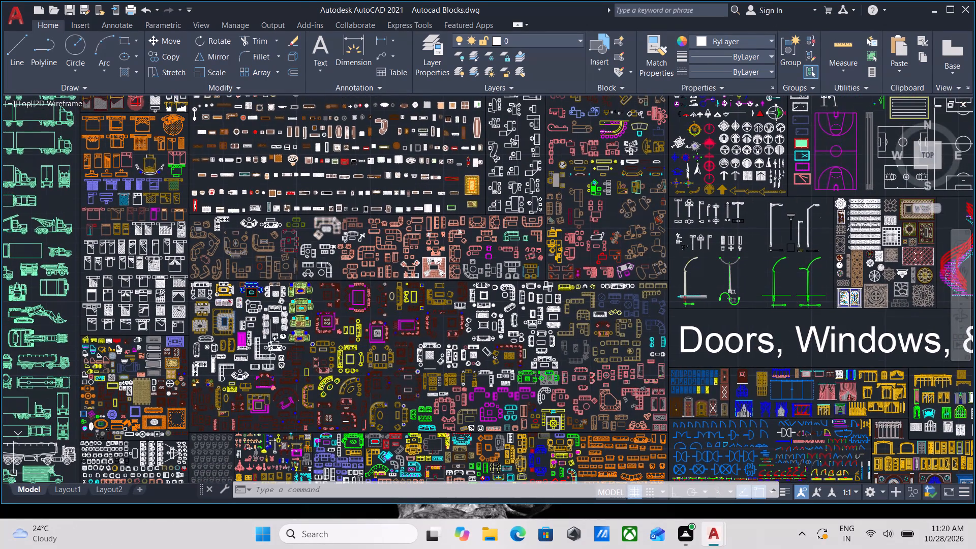
Add the white L-shaped sofa with a rounded end to the selected blocks and copy them to the clipboard.
scroll(323, 267, "up", 2)
scroll(323, 264, "down", 1)
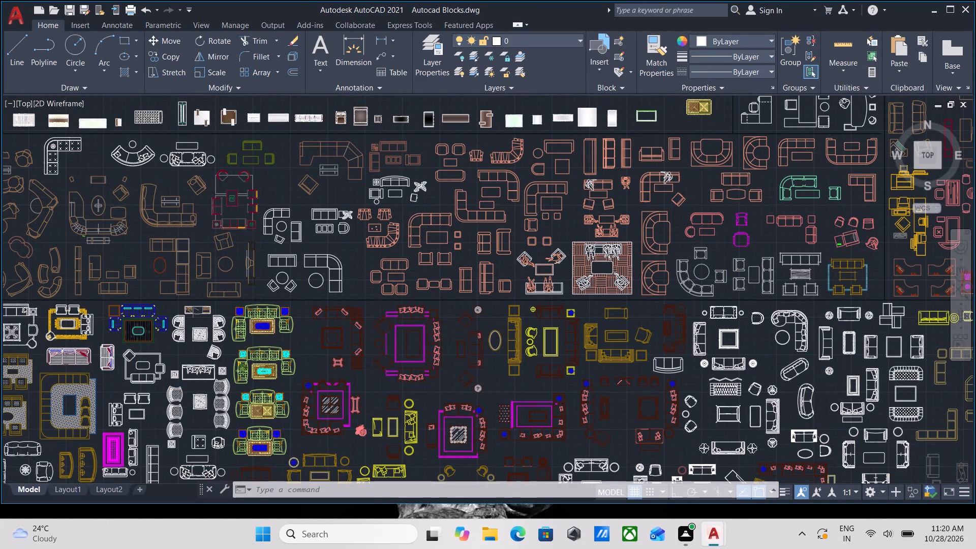
scroll(311, 360, "down", 1)
scroll(255, 401, "up", 4)
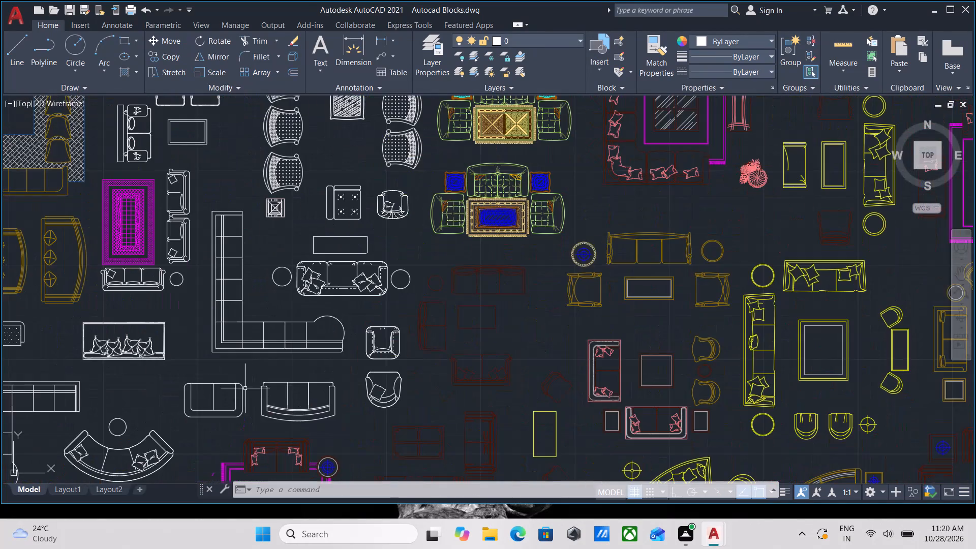
scroll(241, 370, "up", 2)
scroll(271, 365, "down", 3)
middle_click_drag(273, 364, 304, 371)
scroll(304, 371, "up", 1)
scroll(222, 367, "down", 2)
middle_click_drag(222, 367, 246, 361)
scroll(247, 361, "up", 2)
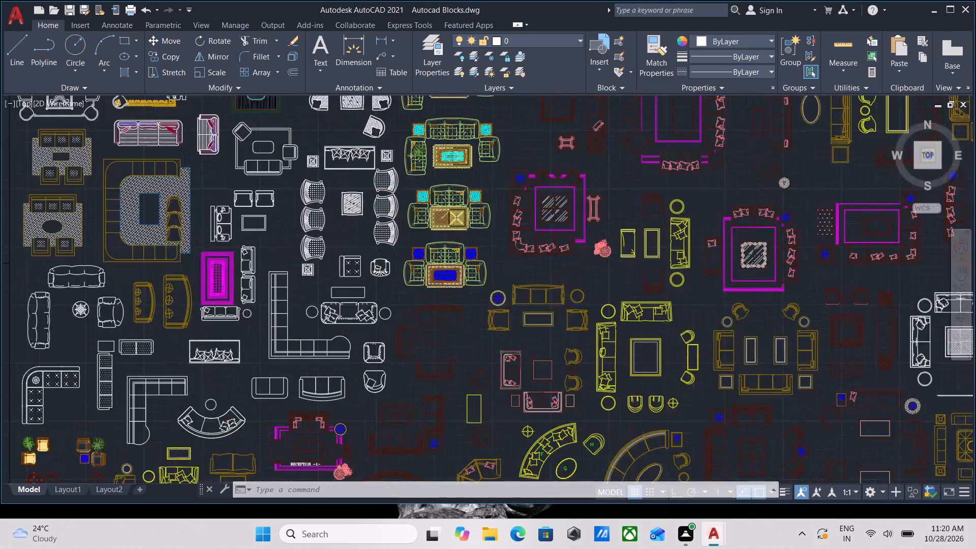
scroll(251, 361, "up", 1)
left_click(345, 382)
left_click(295, 308)
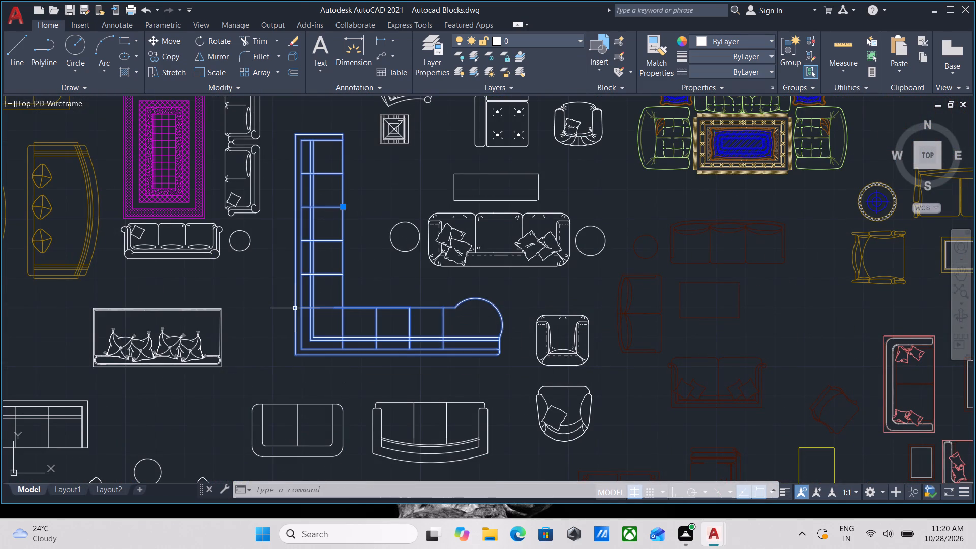
key("ctrl+c")
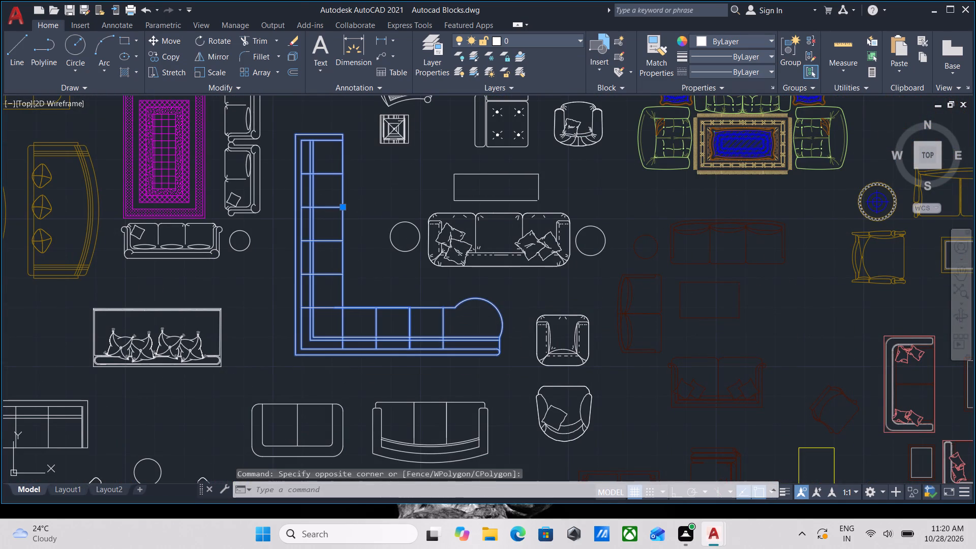
Add the double bed with two nightstands and two hatched triangular cover folds to the selection and copy it to the clipboard.
scroll(422, 249, "down", 2)
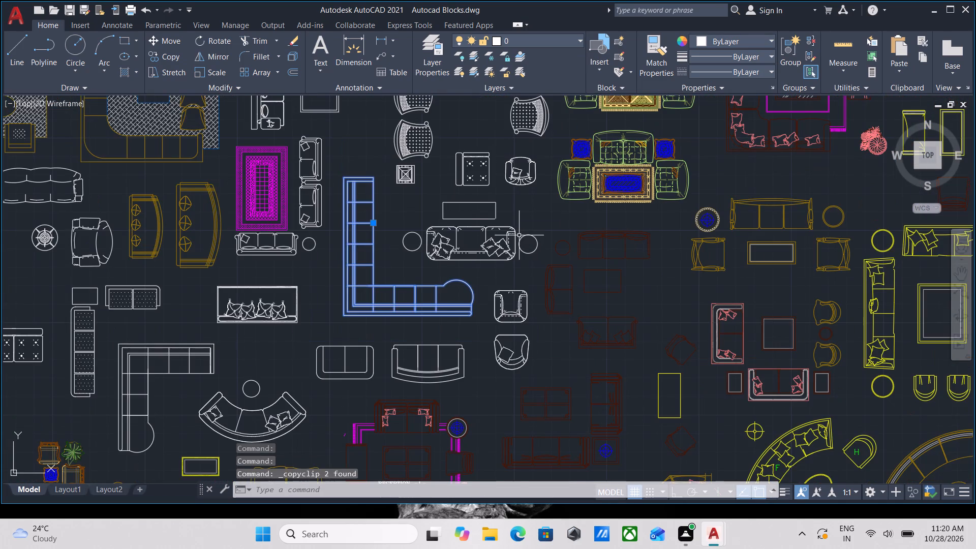
scroll(519, 235, "down", 1)
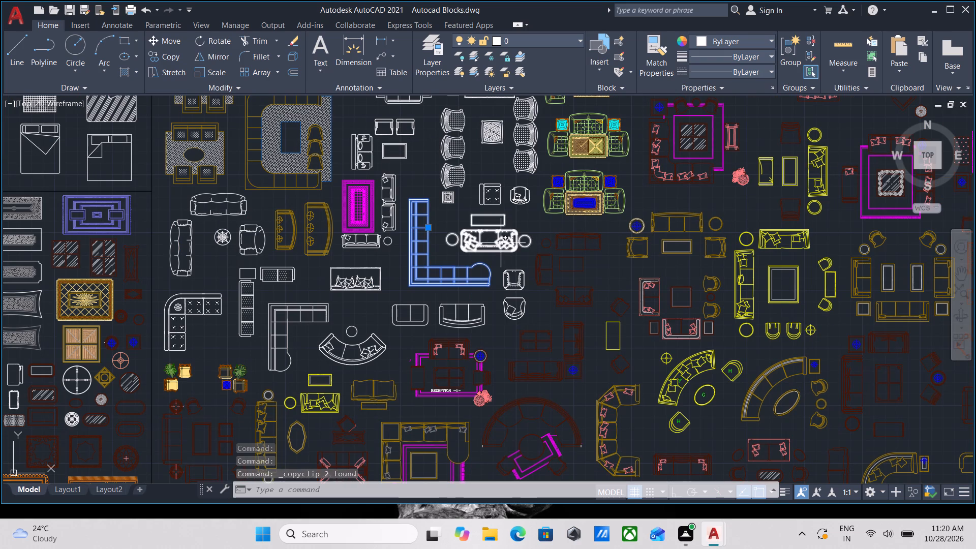
scroll(399, 264, "down", 1)
middle_click_drag(389, 302, 421, 465)
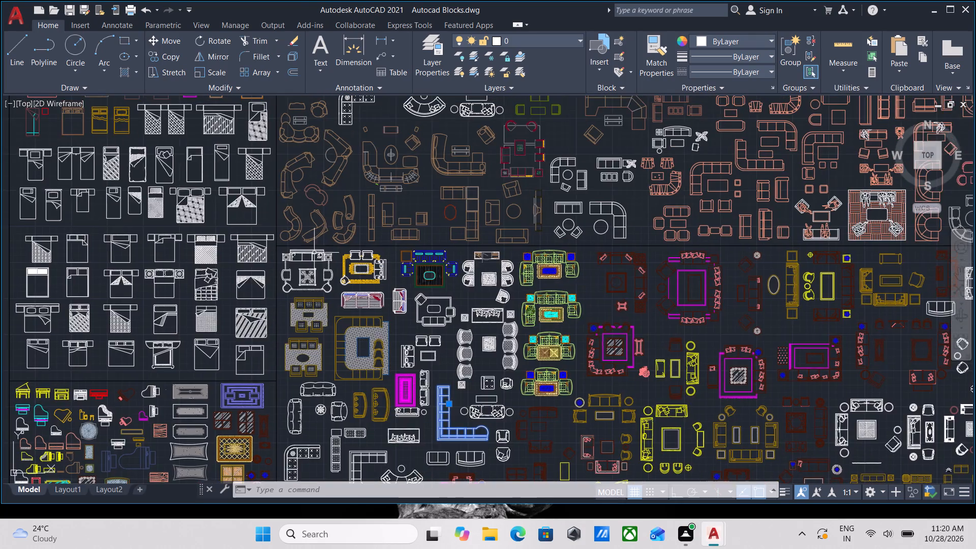
scroll(308, 245, "down", 1)
middle_click_drag(311, 258, 363, 340)
scroll(280, 327, "up", 2)
scroll(309, 289, "up", 1)
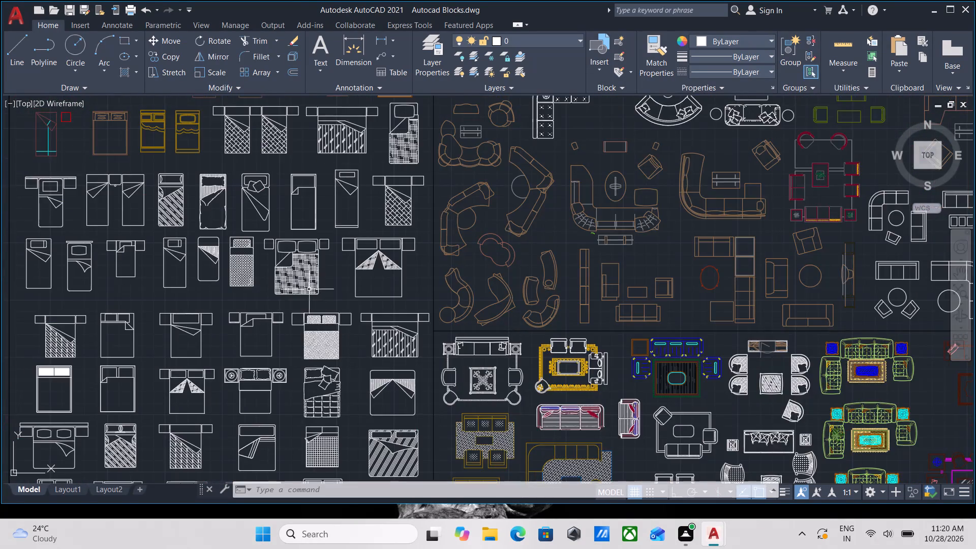
scroll(316, 300, "up", 2)
scroll(316, 297, "down", 2)
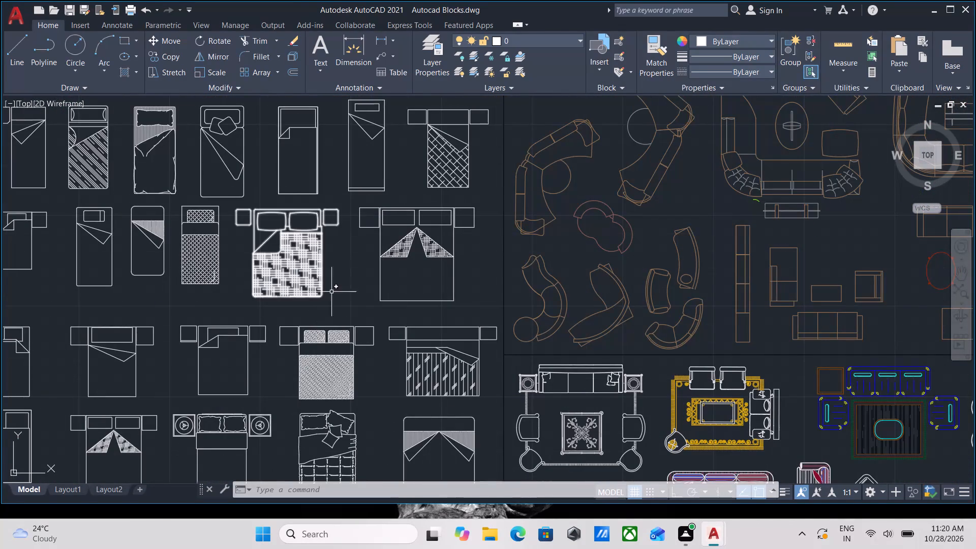
scroll(466, 295, "down", 1)
middle_click_drag(466, 295, 466, 313)
scroll(466, 313, "up", 2)
left_click(464, 337)
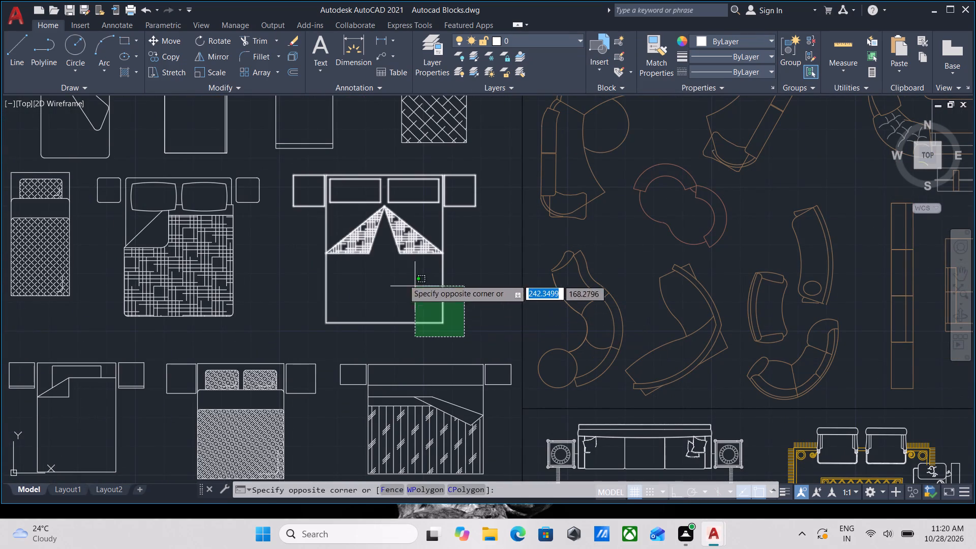
left_click(403, 279)
key("ctrl+c")
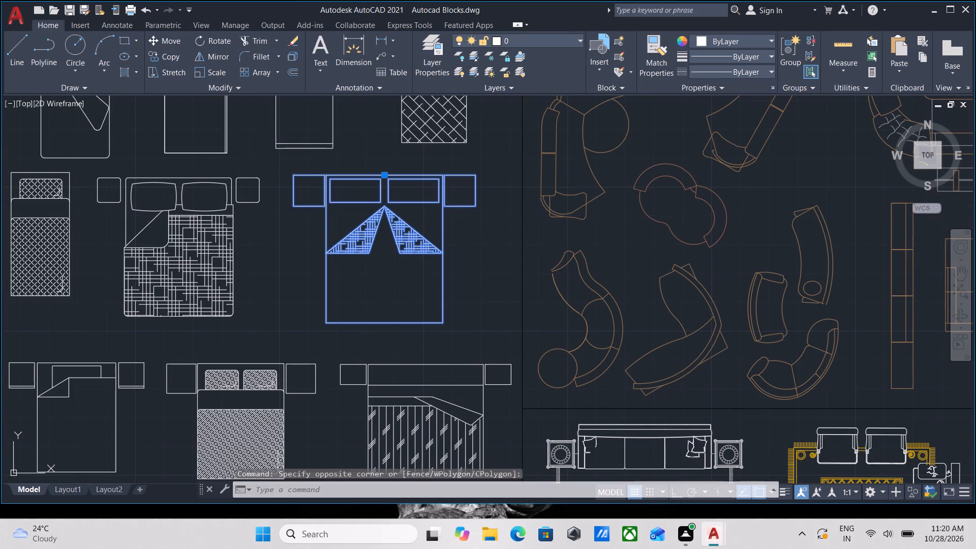
Look through the remaining beds and the living-room sofa sets in Furniture for a seating group.
scroll(412, 275, "down", 3)
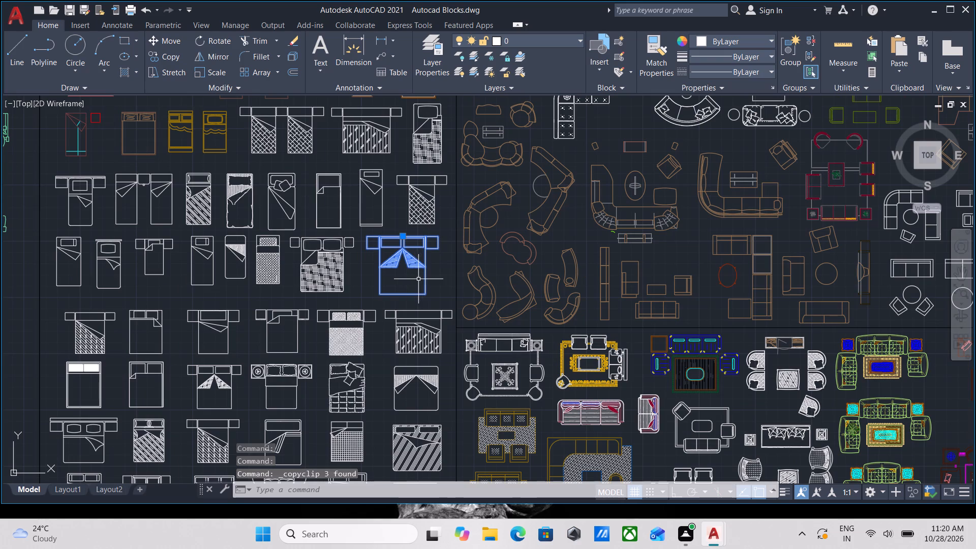
middle_click_drag(369, 368, 399, 228)
scroll(356, 321, "down", 1)
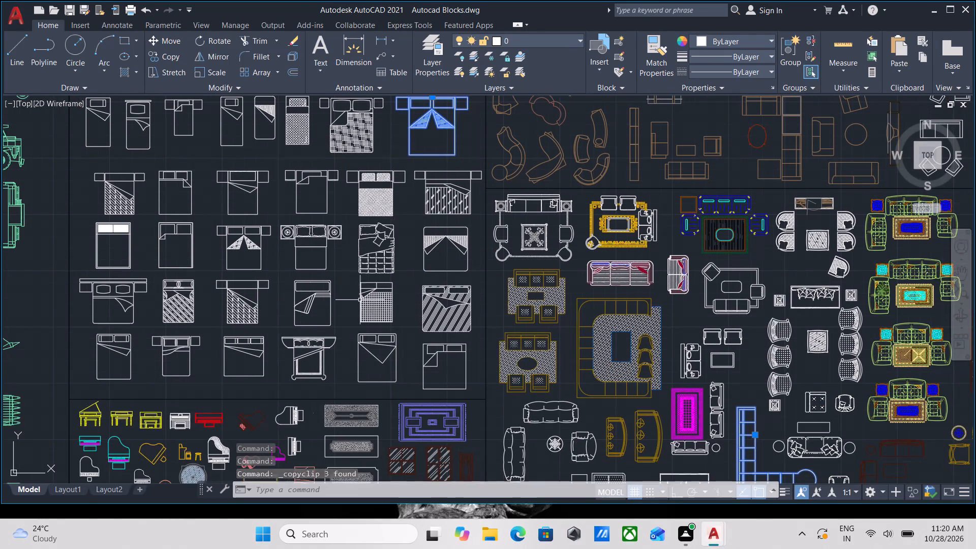
scroll(356, 320, "down", 1)
middle_click_drag(431, 360, 361, 250)
scroll(445, 185, "up", 1)
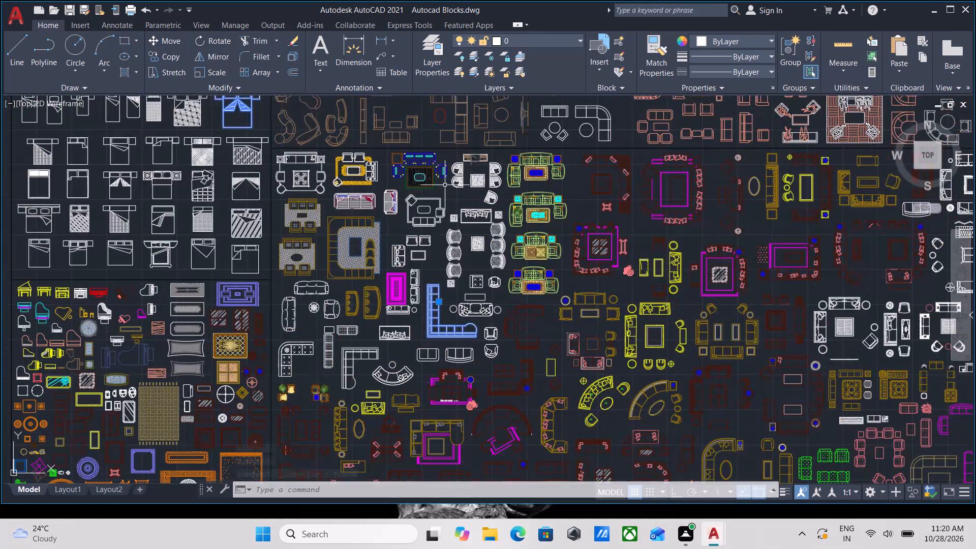
middle_click_drag(492, 249, 371, 258)
middle_click_drag(513, 248, 286, 256)
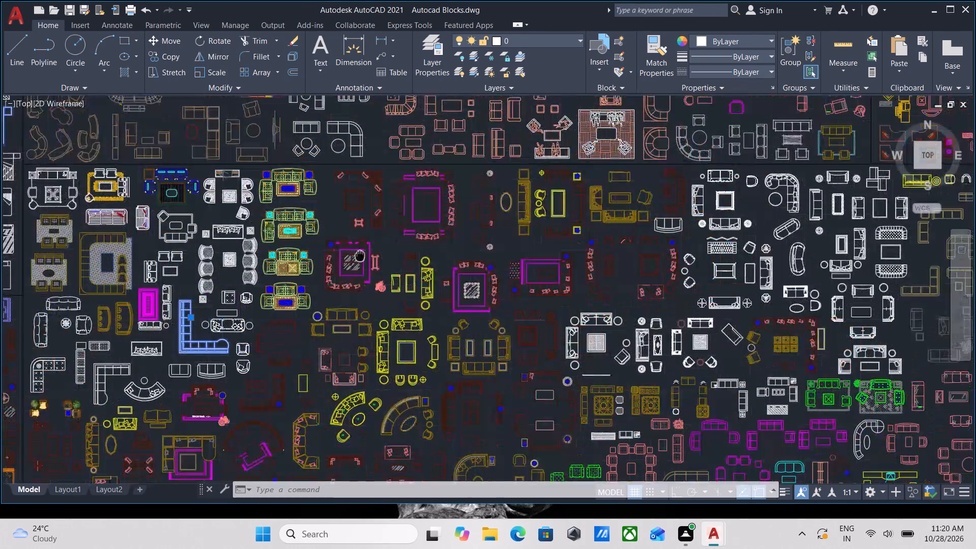
middle_click_drag(286, 256, 266, 256)
scroll(433, 243, "down", 2)
middle_click_drag(433, 243, 391, 288)
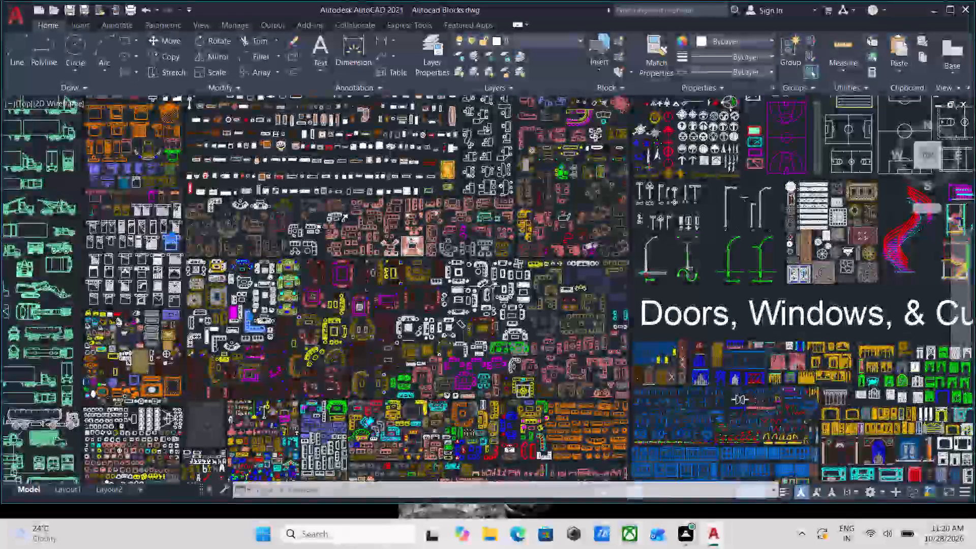
scroll(507, 285, "up", 3)
scroll(456, 263, "up", 2)
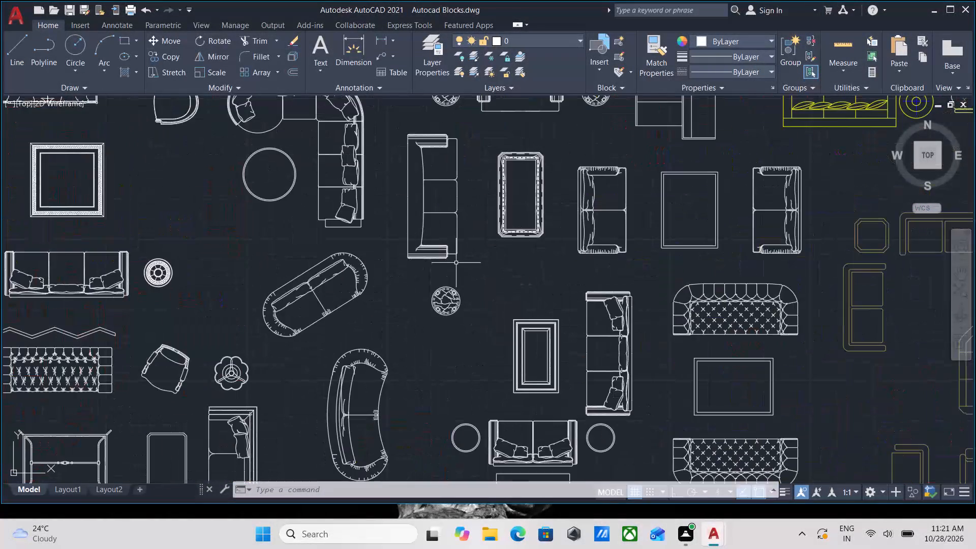
scroll(456, 263, "down", 3)
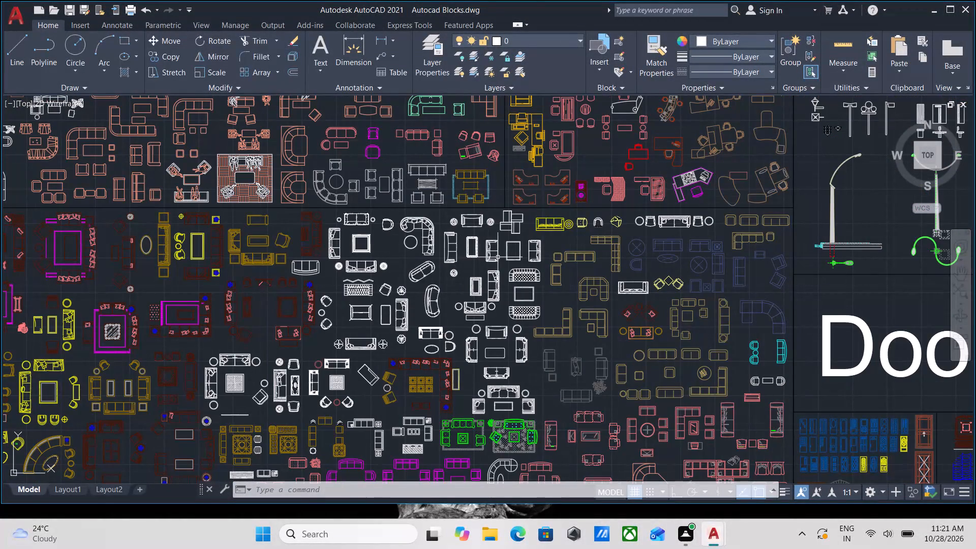
Add the white seating group with two two-seat sofas, square hatched coffee table and angled armchair to the selection and copy it.
scroll(495, 263, "down", 2)
scroll(420, 304, "up", 3)
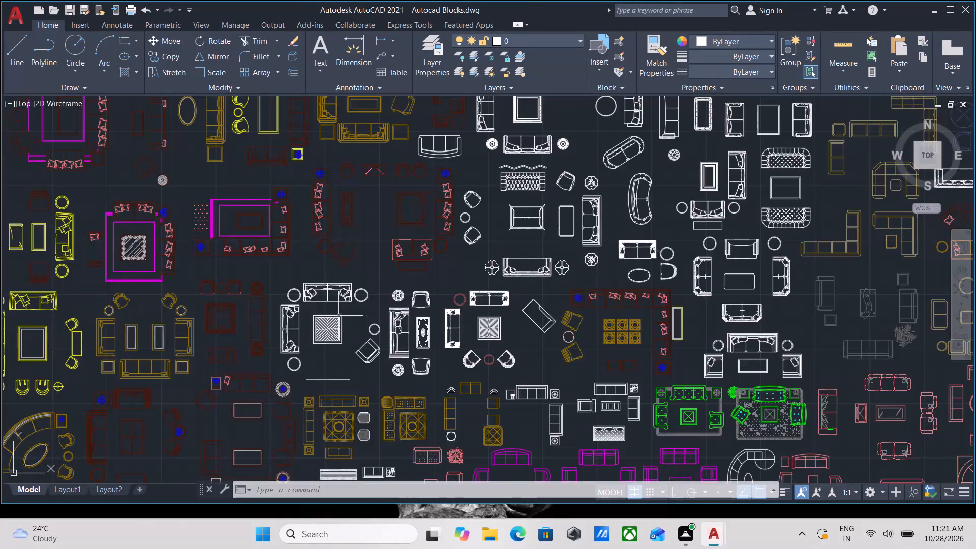
scroll(302, 313, "up", 3)
scroll(391, 343, "down", 3)
middle_click_drag(404, 342, 421, 336)
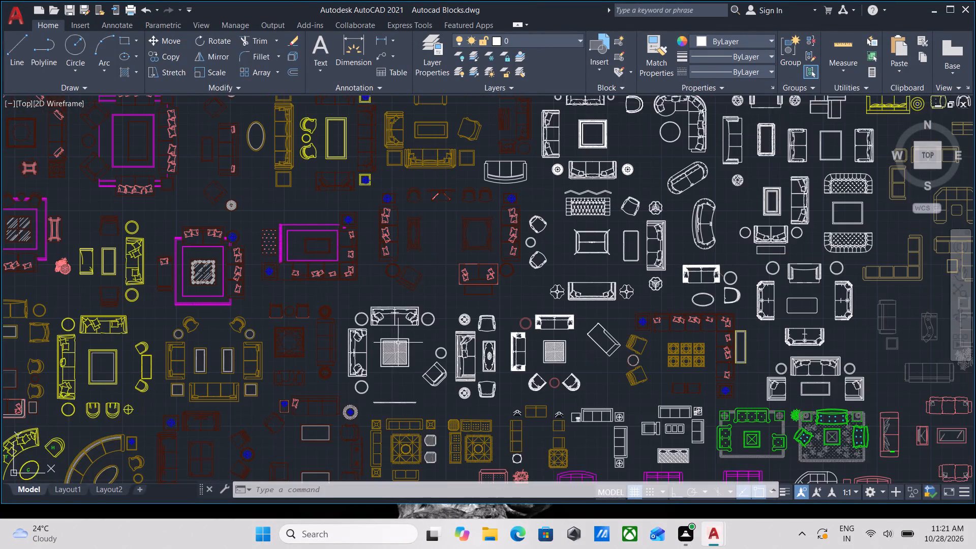
middle_click_drag(421, 336, 441, 324)
scroll(429, 346, "up", 4)
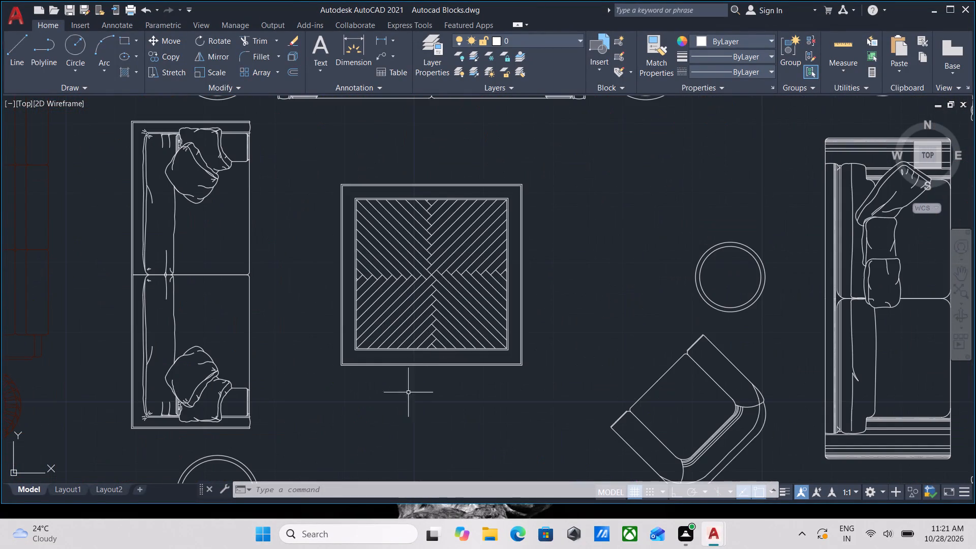
left_click(414, 418)
scroll(266, 265, "down", 2)
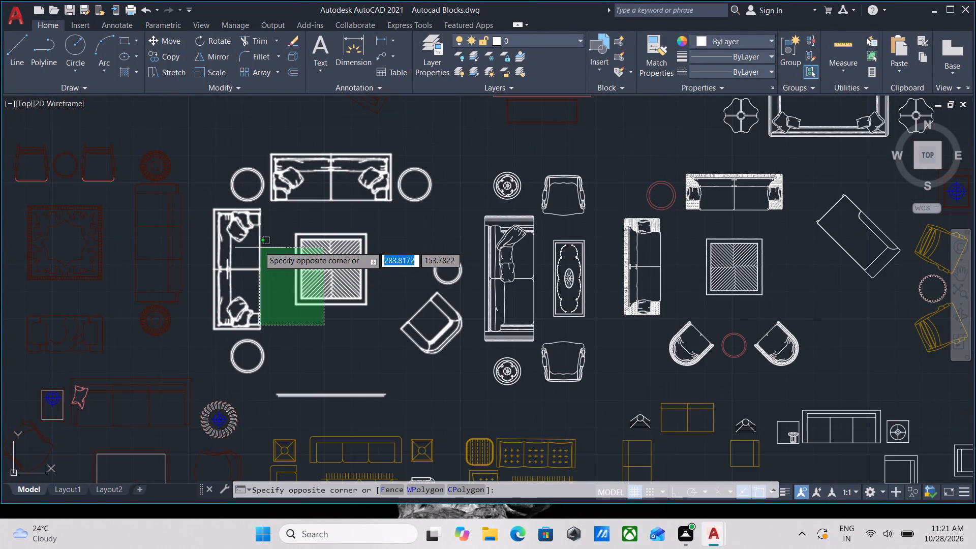
left_click(254, 239)
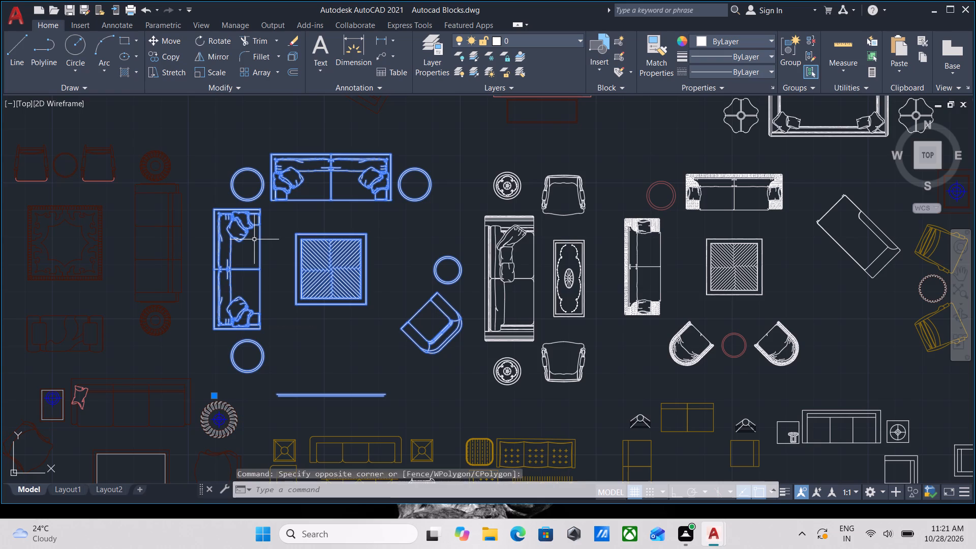
key("ctrl+c")
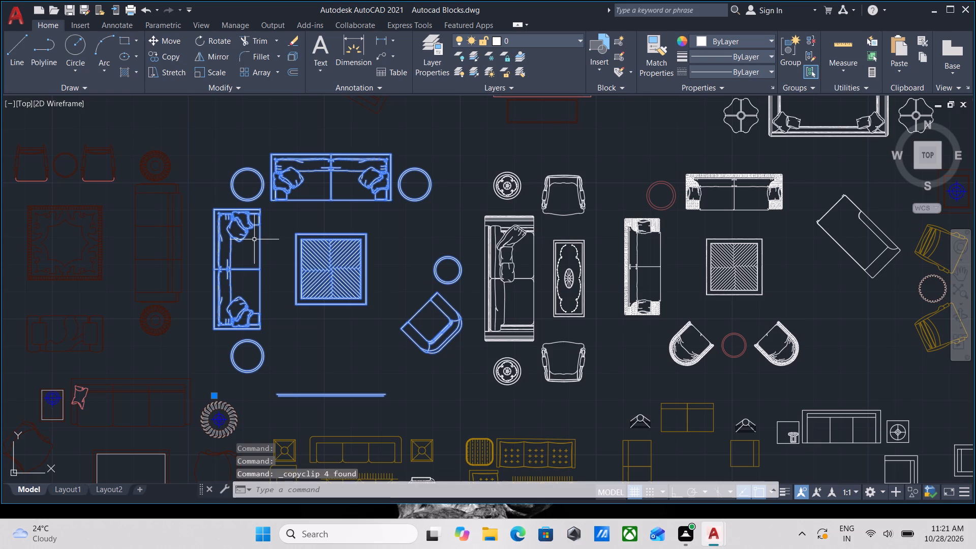
key("ctrl+c")
Look through the living-room sofa sets in the Furniture area for another seating group.
scroll(530, 176, "down", 2)
middle_click_drag(393, 226, 475, 160)
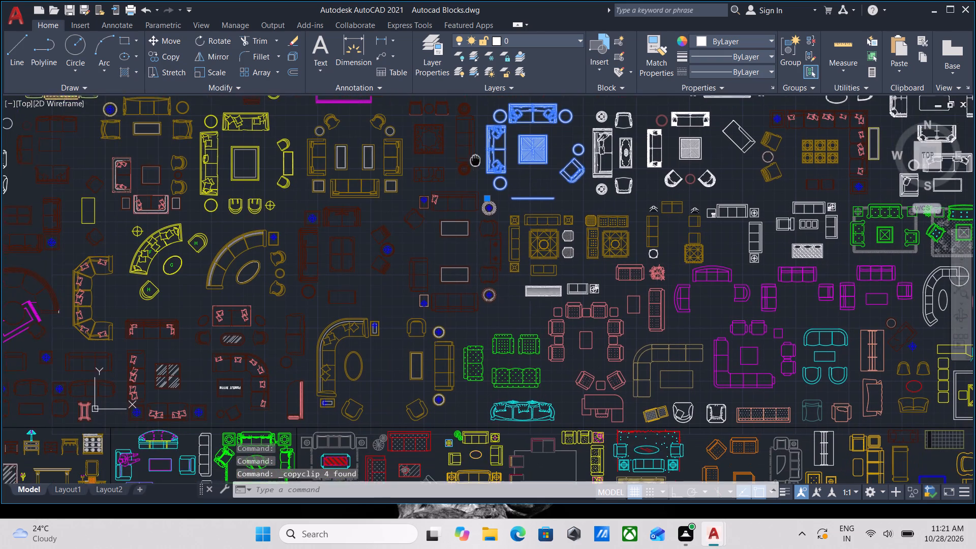
scroll(567, 328, "down", 2)
middle_click_drag(568, 328, 509, 265)
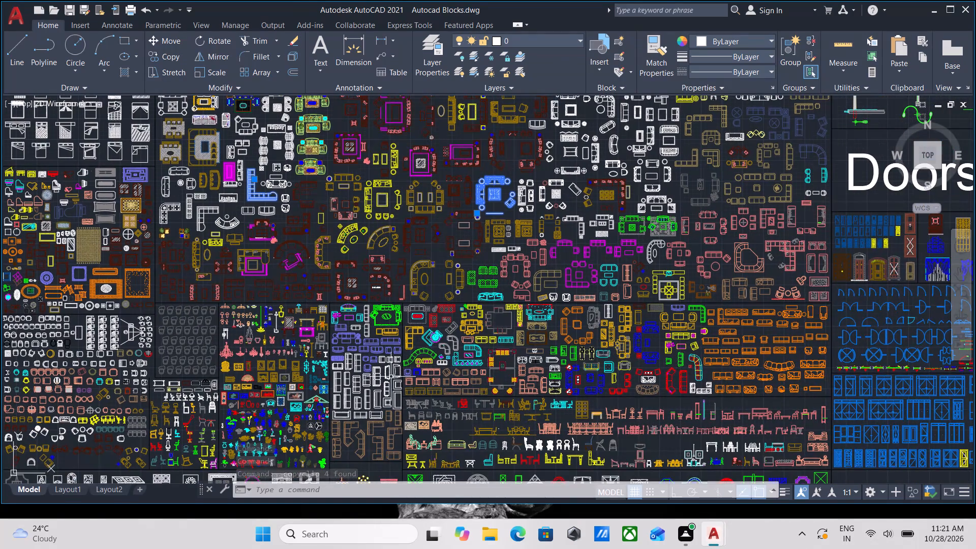
scroll(369, 377, "up", 3)
scroll(554, 231, "down", 2)
middle_click_drag(554, 231, 466, 319)
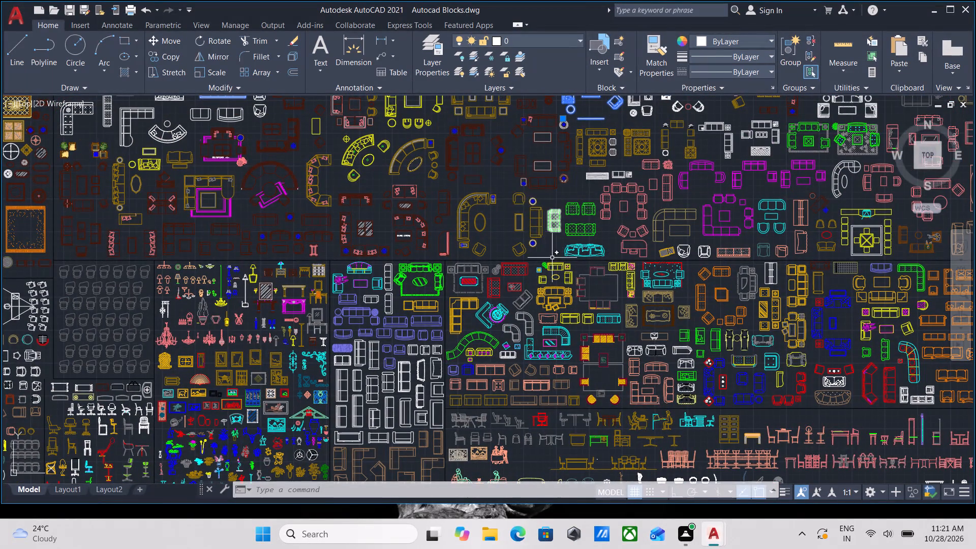
middle_click_drag(509, 209, 378, 309)
scroll(606, 224, "up", 2)
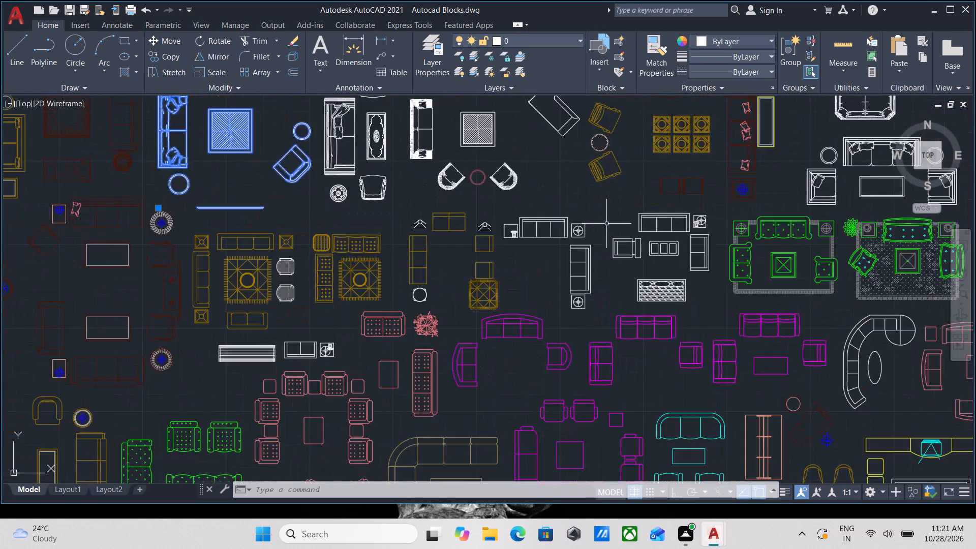
scroll(606, 224, "up", 2)
scroll(606, 224, "down", 3)
middle_click_drag(606, 224, 520, 276)
scroll(565, 264, "up", 3)
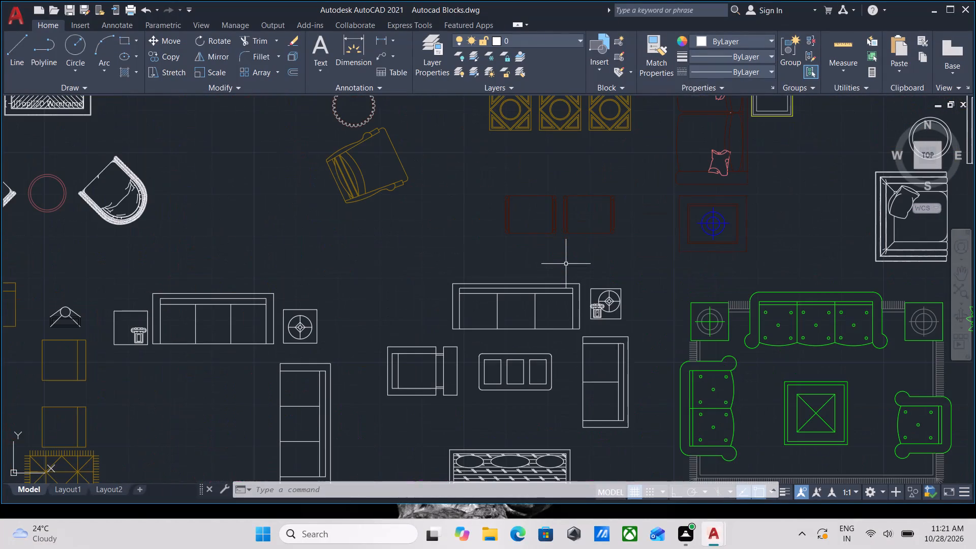
scroll(575, 310, "up", 4)
scroll(581, 318, "down", 3)
middle_click_drag(581, 318, 575, 248)
scroll(541, 306, "down", 1)
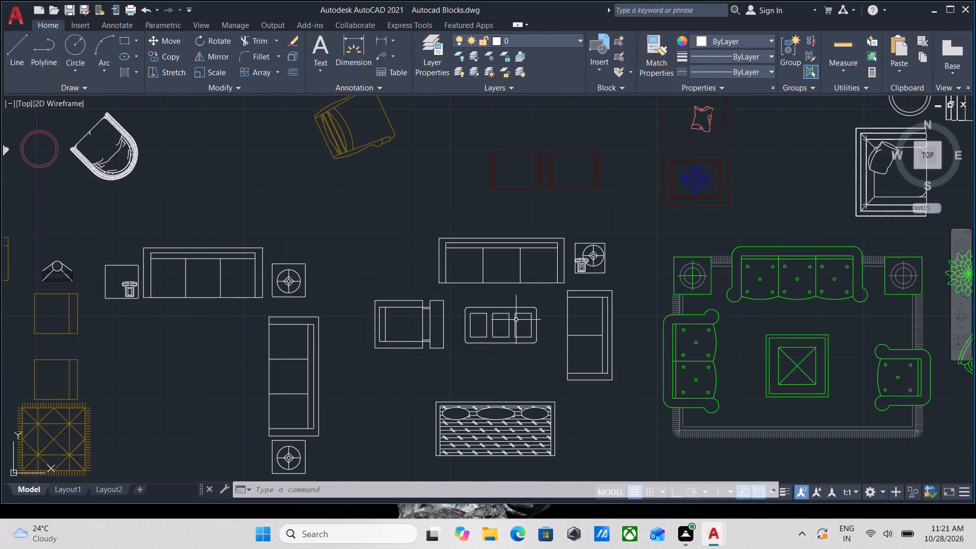
Add the white seating group with three-seat sofa, two-seat sofa, armchair, three-panel coffee table and telephone side table to the selection and copy it.
left_click(523, 371)
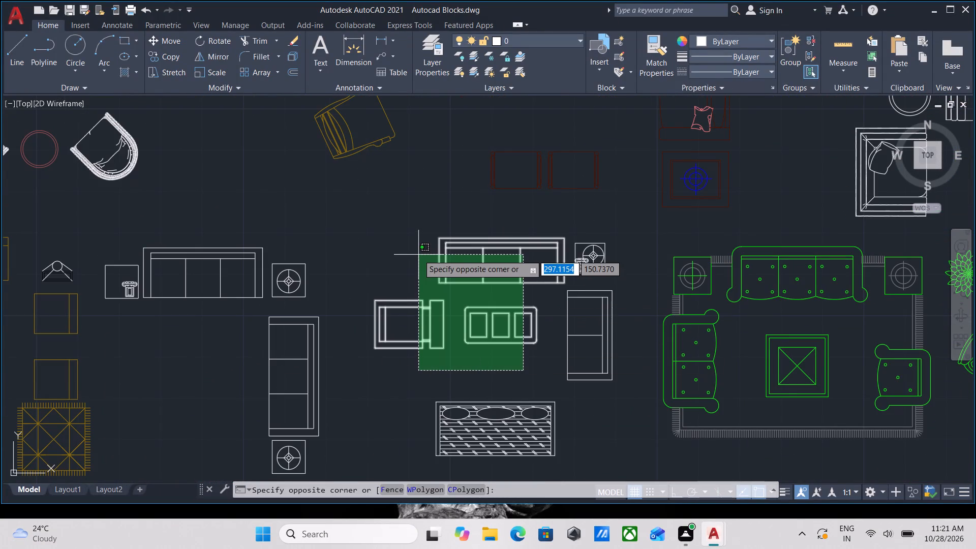
left_click(406, 248)
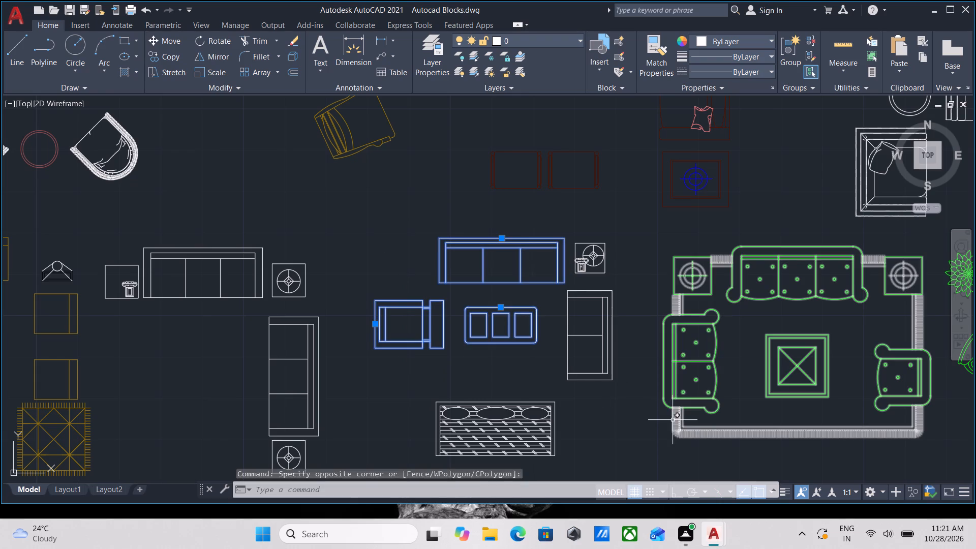
left_click(610, 403)
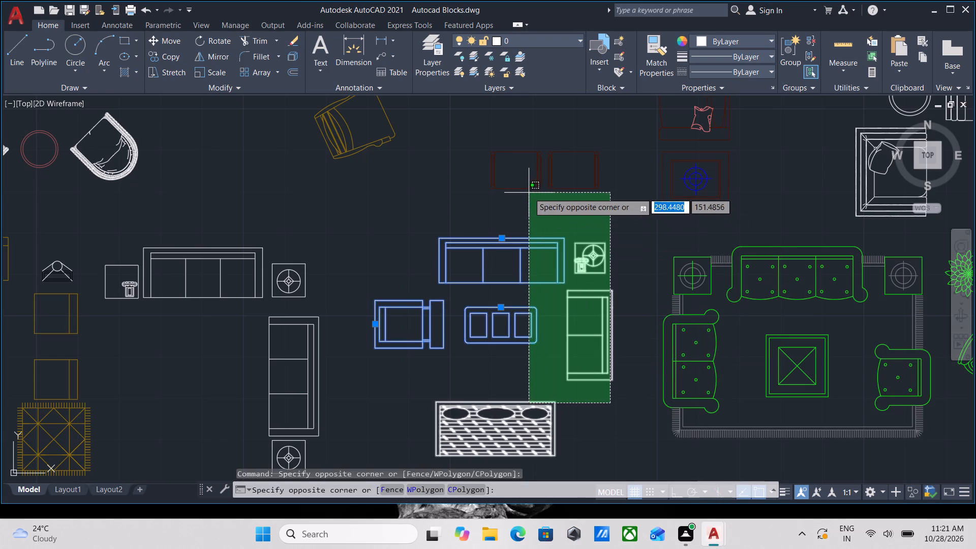
left_click(572, 206)
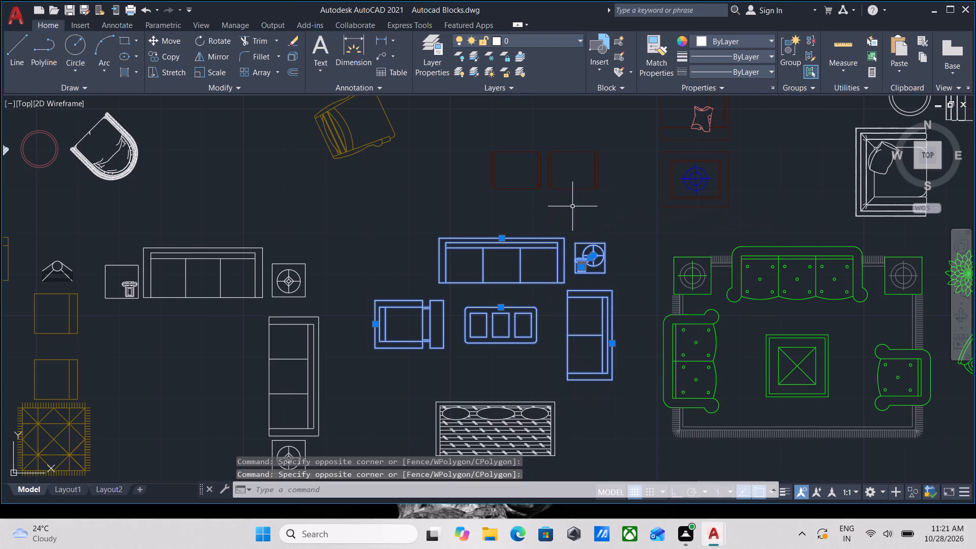
key("ctrl+c")
key("ctrl+c")
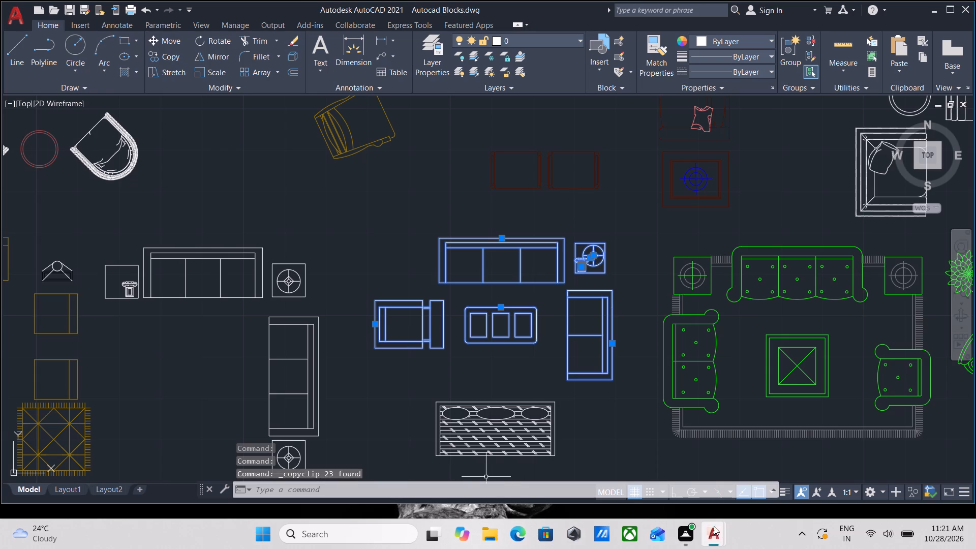
Switch to Drawing1 and paste the copied furniture blocks in the empty space west of the floor plan with the L-shaped stair.
left_click_drag(673, 482, 665, 482)
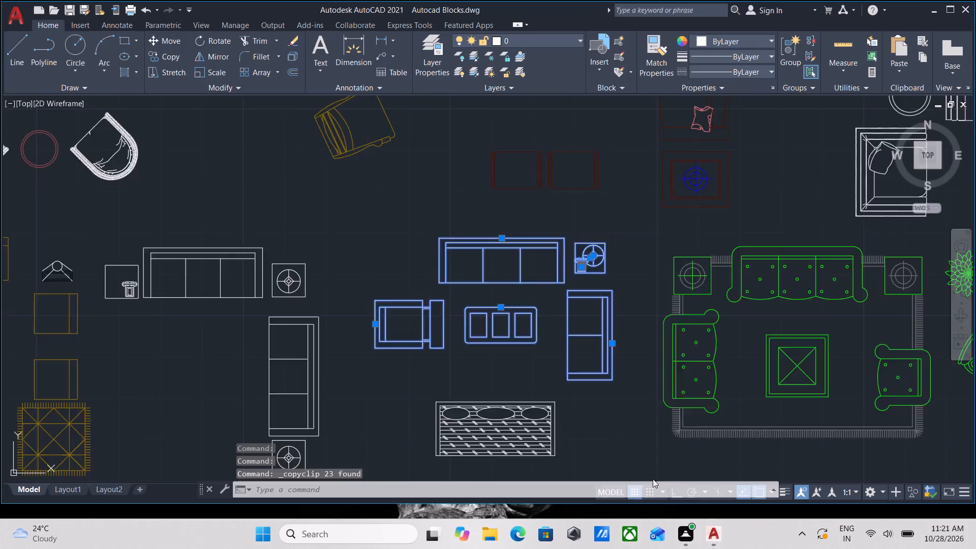
scroll(405, 357, "down", 2)
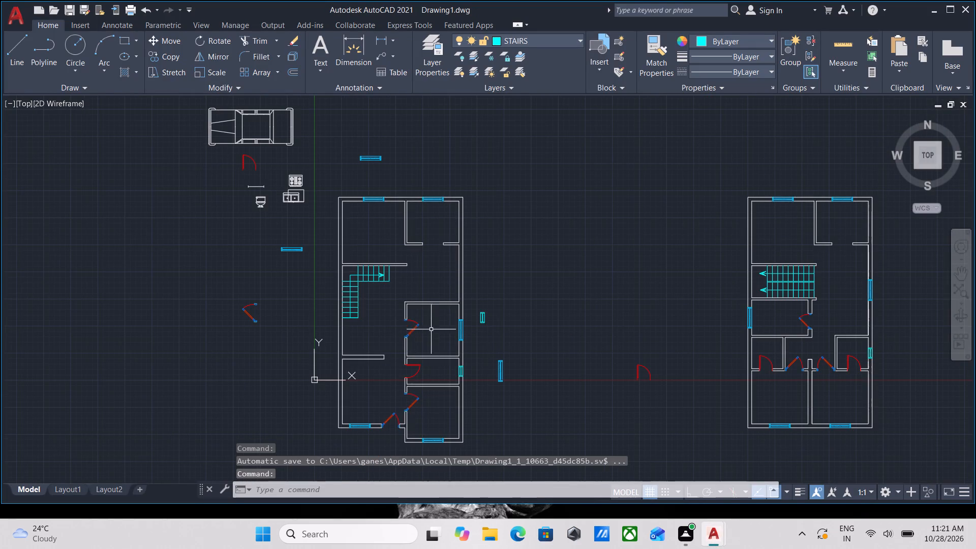
scroll(448, 312, "up", 2)
middle_click_drag(237, 318, 453, 310)
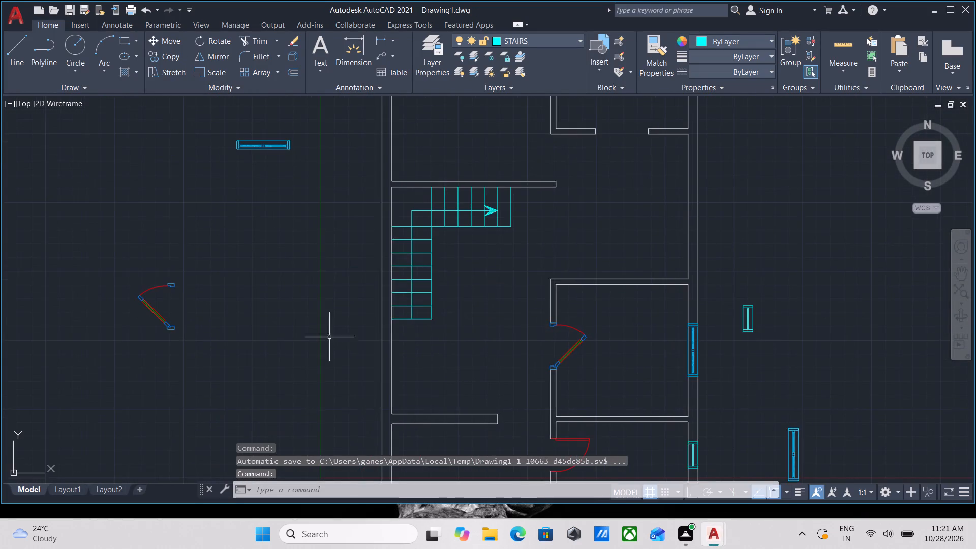
scroll(181, 327, "down", 1)
middle_click_drag(182, 327, 376, 358)
middle_click_drag(192, 325, 304, 387)
scroll(339, 358, "up", 1)
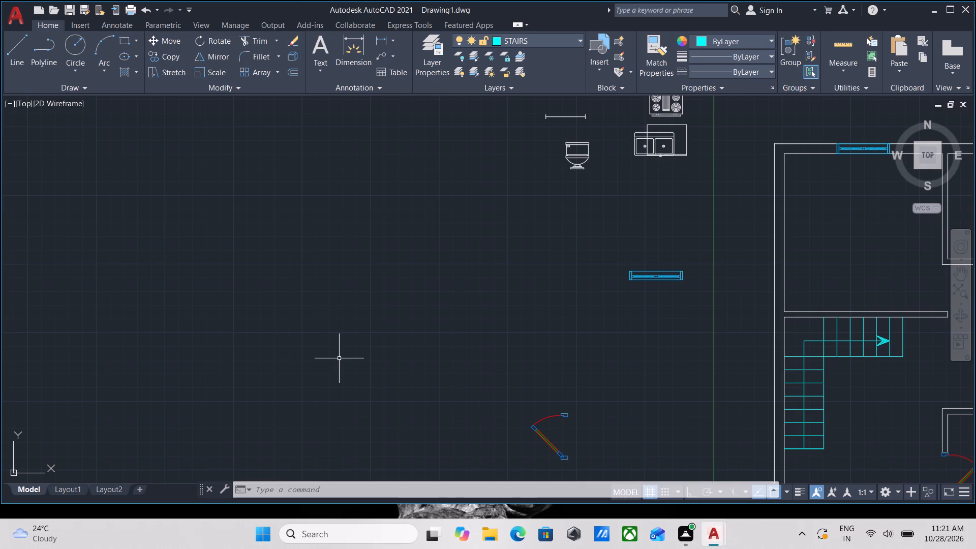
key("ctrl+v")
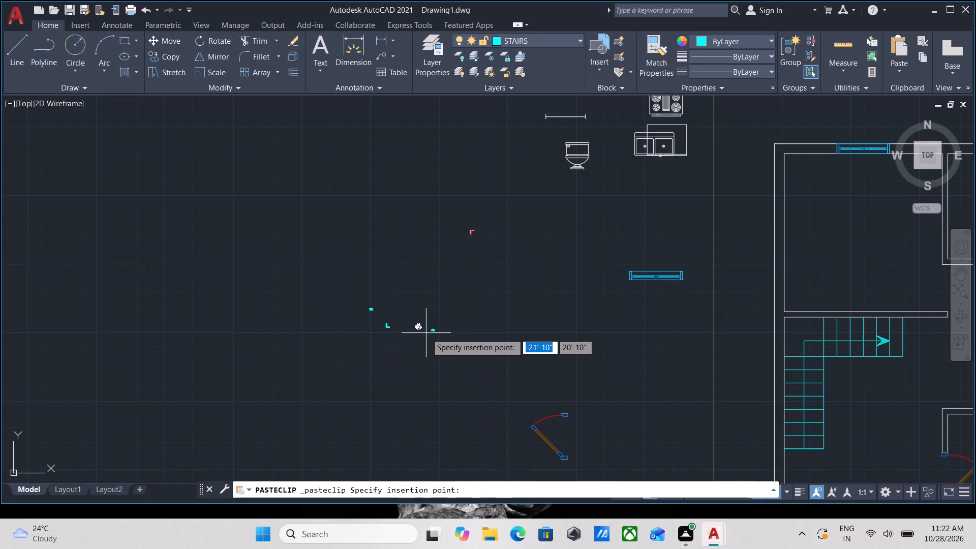
scroll(425, 334, "up", 3)
left_click(424, 334)
scroll(406, 317, "up", 4)
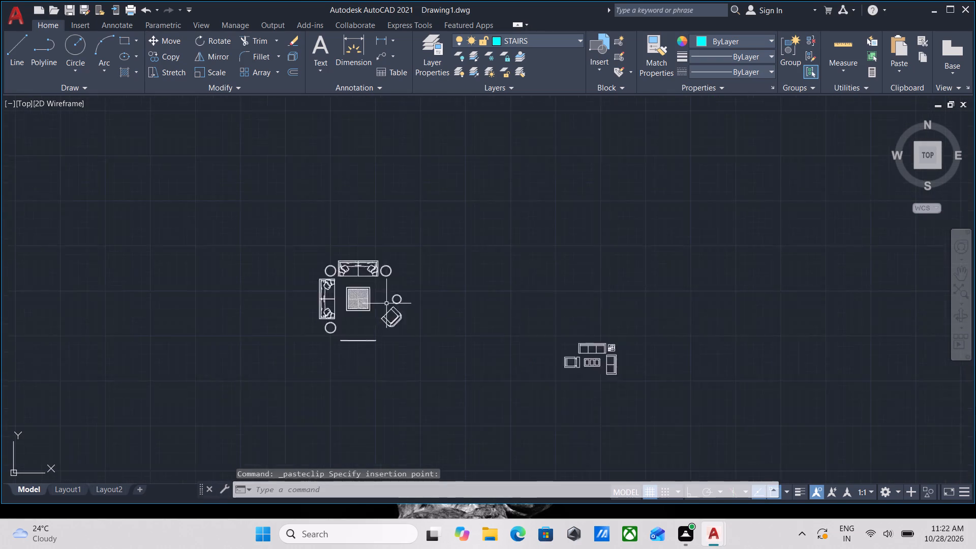
scroll(416, 314, "down", 3)
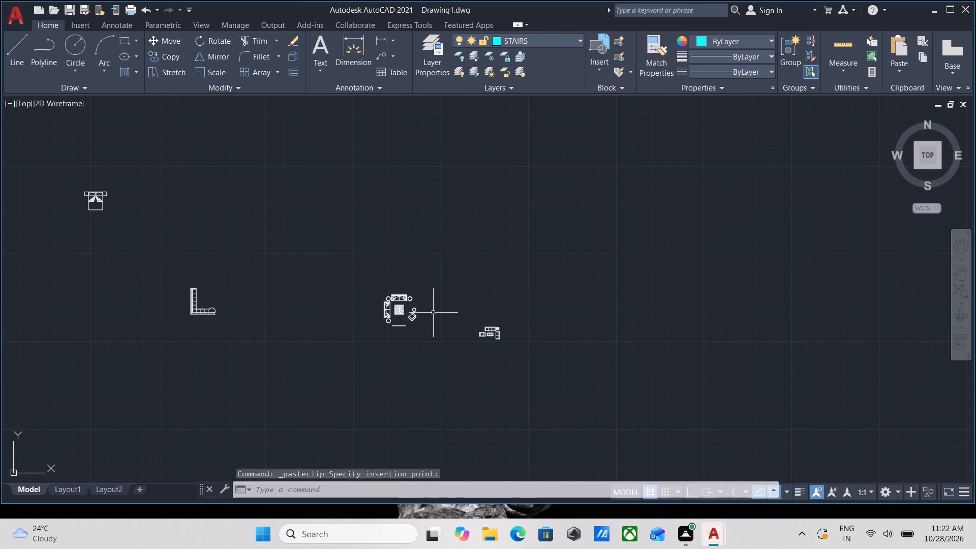
Copy the pasted three-seat and two-seat sofa group from the sofa's upper-left corner into the plan's upper-left room, near its inner corner.
middle_click_drag(433, 313, 195, 350)
scroll(276, 402, "up", 3)
scroll(227, 333, "down", 1)
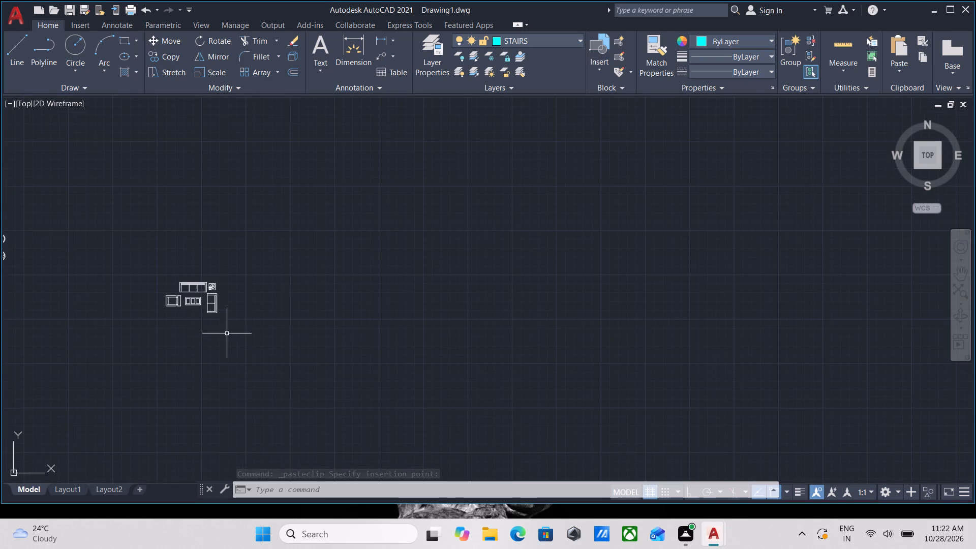
scroll(216, 329, "up", 2)
middle_click_drag(189, 322, 272, 434)
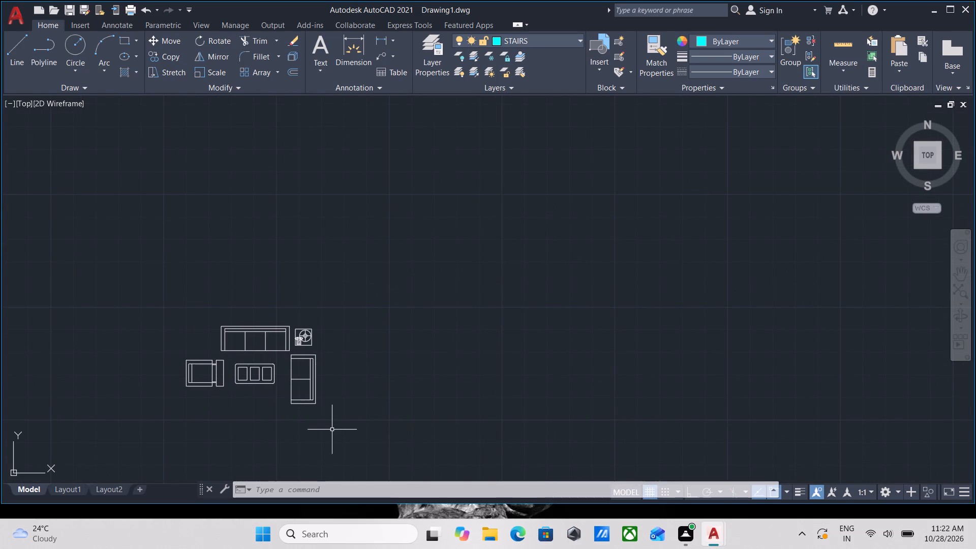
left_click(349, 430)
left_click(140, 295)
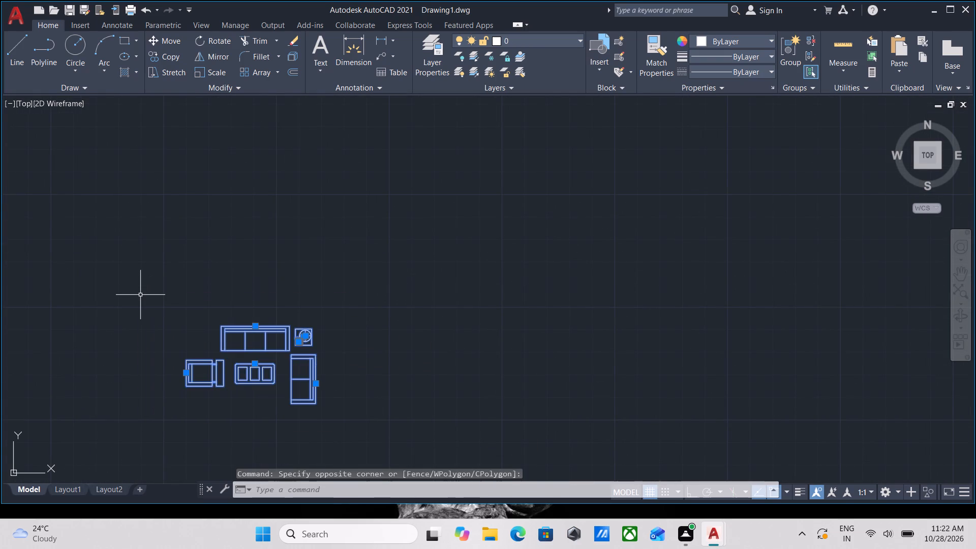
type("CO")
key("Return")
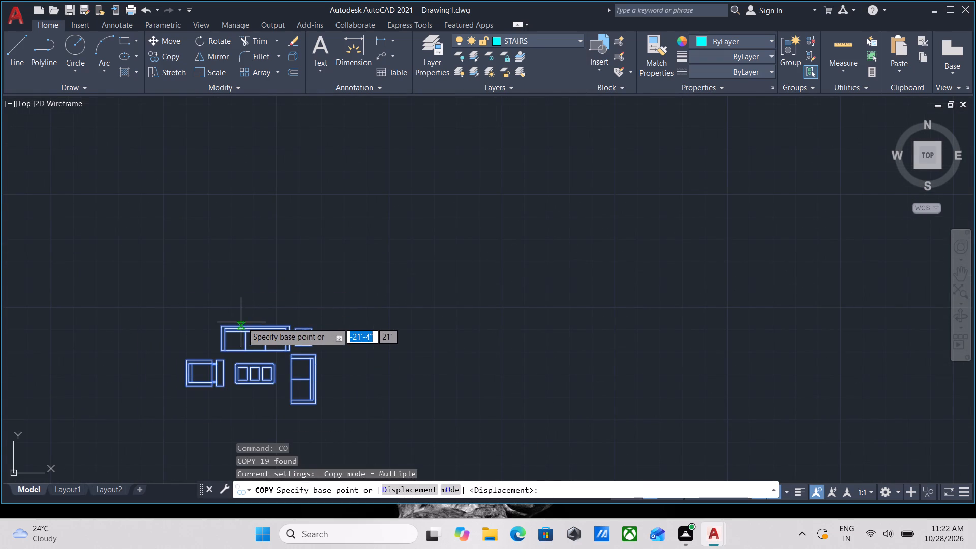
scroll(253, 327, "up", 3)
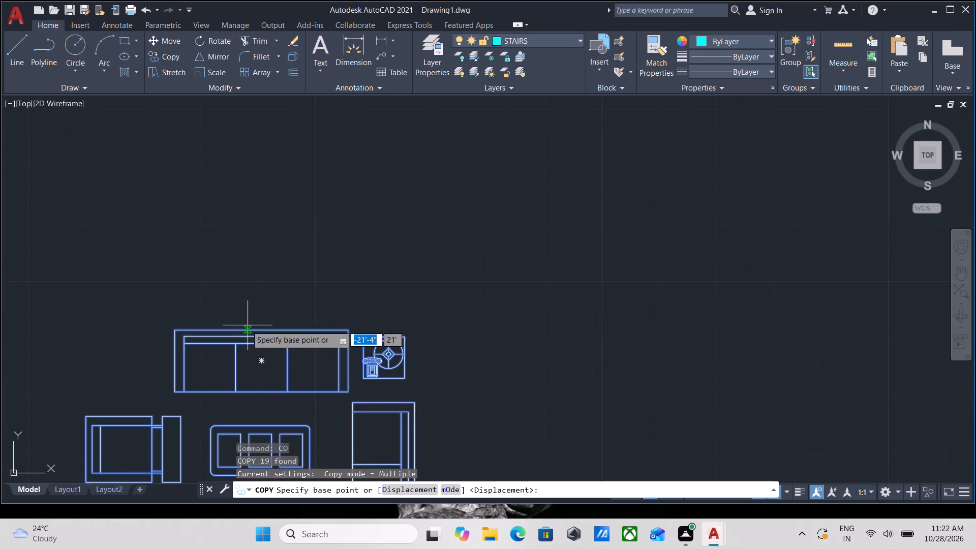
left_click(173, 335)
scroll(366, 285, "down", 3)
middle_click_drag(366, 285, 0, 278)
scroll(227, 267, "down", 2)
middle_click_drag(247, 272, 103, 317)
scroll(177, 308, "down", 3)
scroll(286, 309, "down", 2)
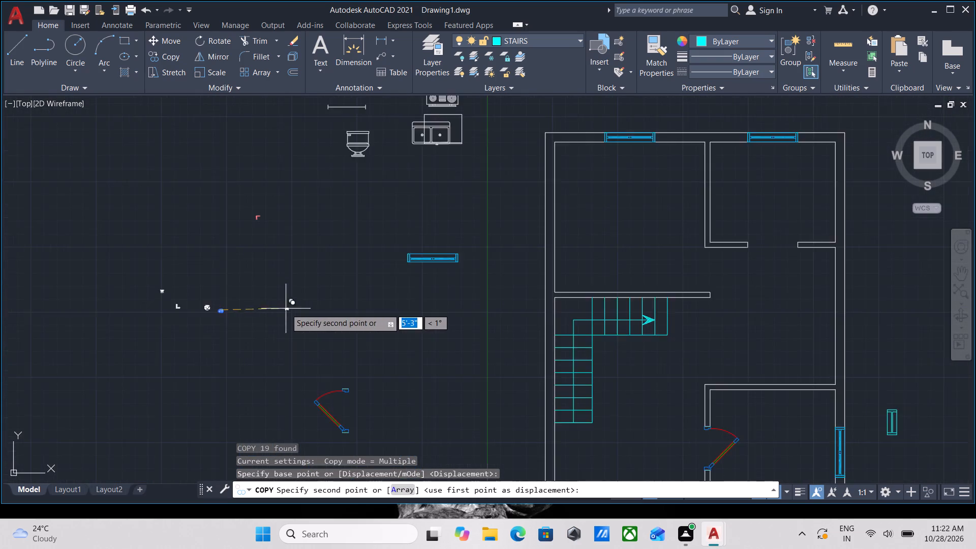
scroll(286, 309, "down", 1)
middle_click_drag(286, 309, 212, 356)
scroll(324, 271, "up", 2)
middle_click_drag(325, 271, 112, 338)
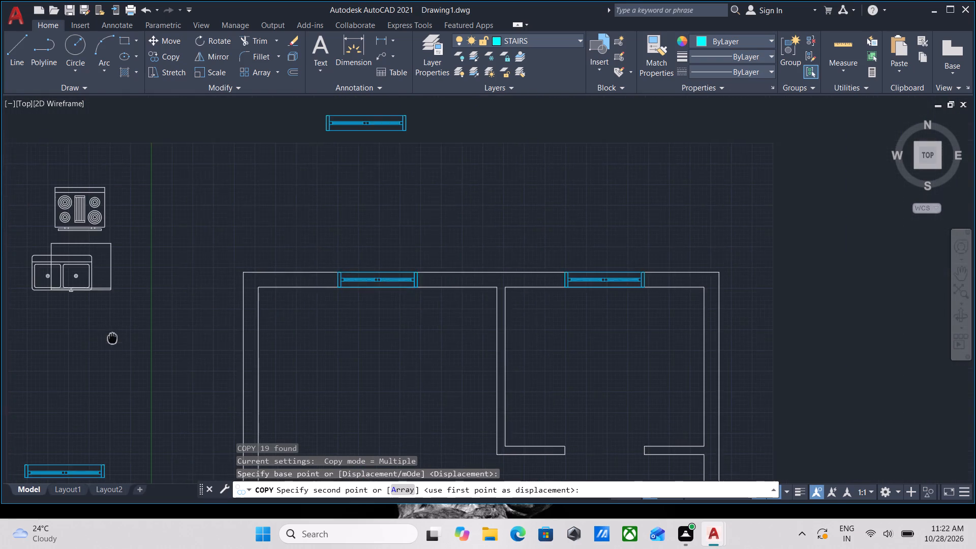
scroll(312, 333, "up", 3)
middle_click_drag(206, 298, 280, 357)
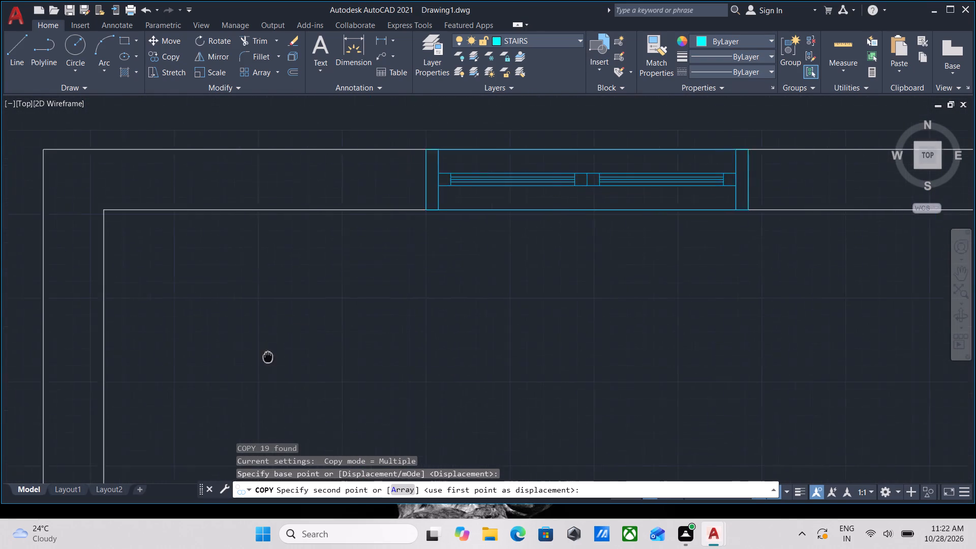
middle_click_drag(280, 357, 279, 357)
left_click(302, 343)
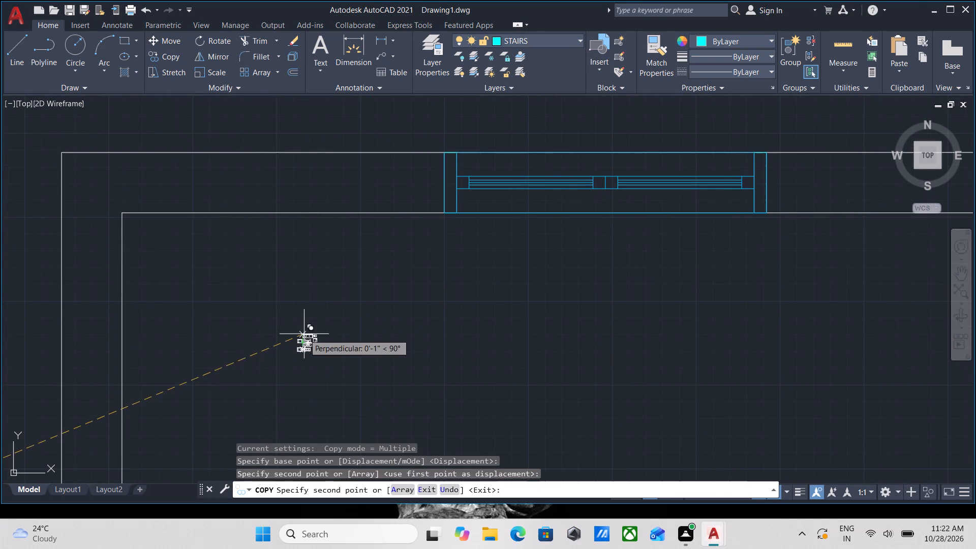
scroll(304, 334, "up", 3)
key("Escape")
Scale up the copied seating group about the three-seat sofa's upper-left corner by a factor of about 3'-0".
scroll(335, 370, "up", 2)
middle_click_drag(337, 368, 324, 351)
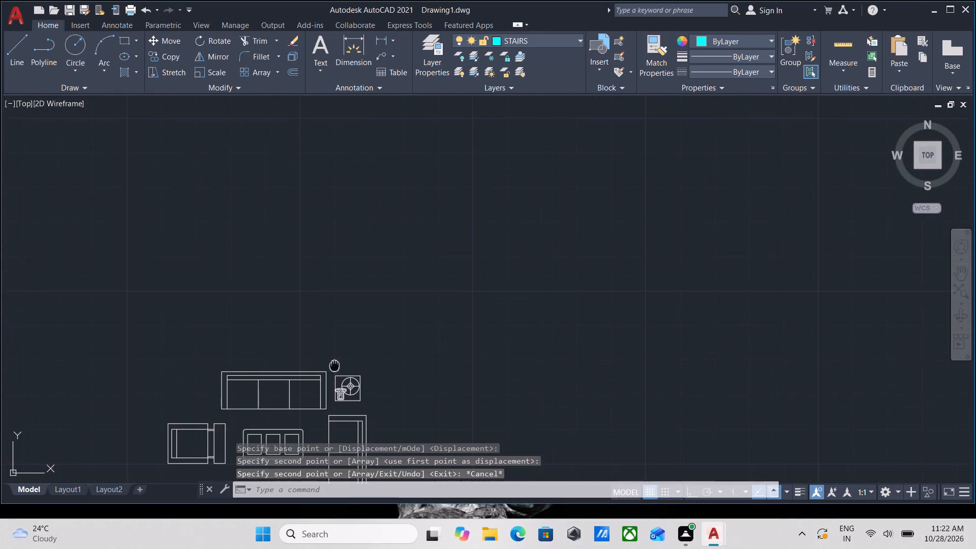
middle_click_drag(324, 351, 289, 277)
left_click(358, 308)
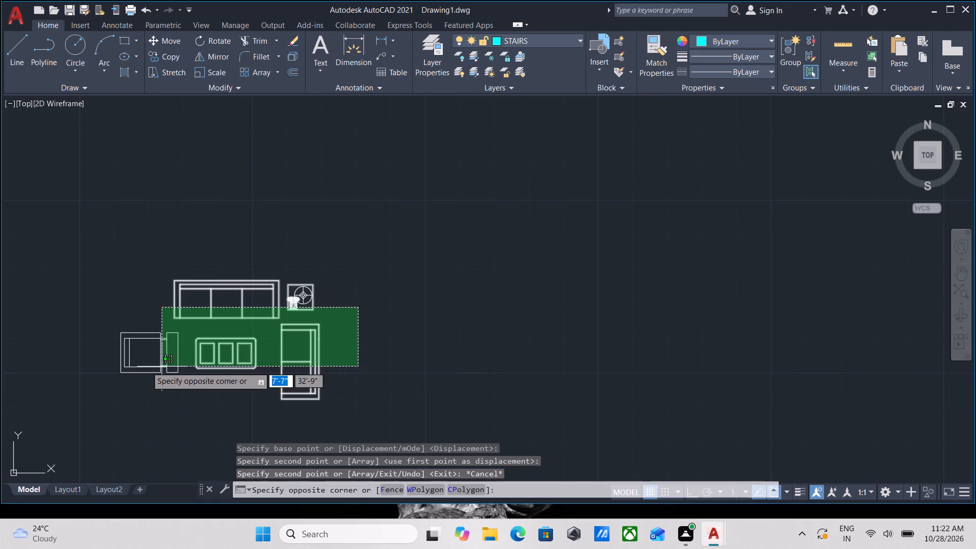
left_click(120, 376)
scroll(375, 266, "up", 2)
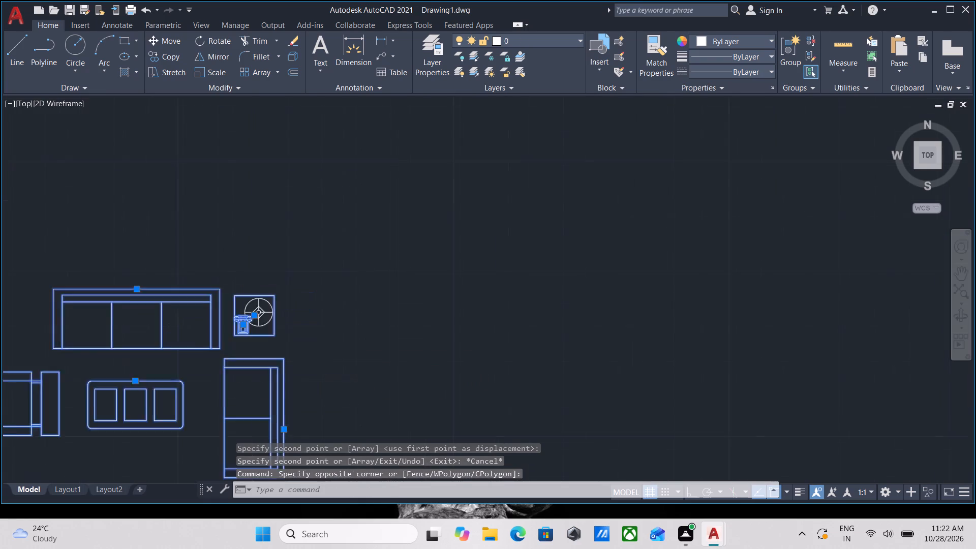
left_click(301, 377)
left_click(154, 292)
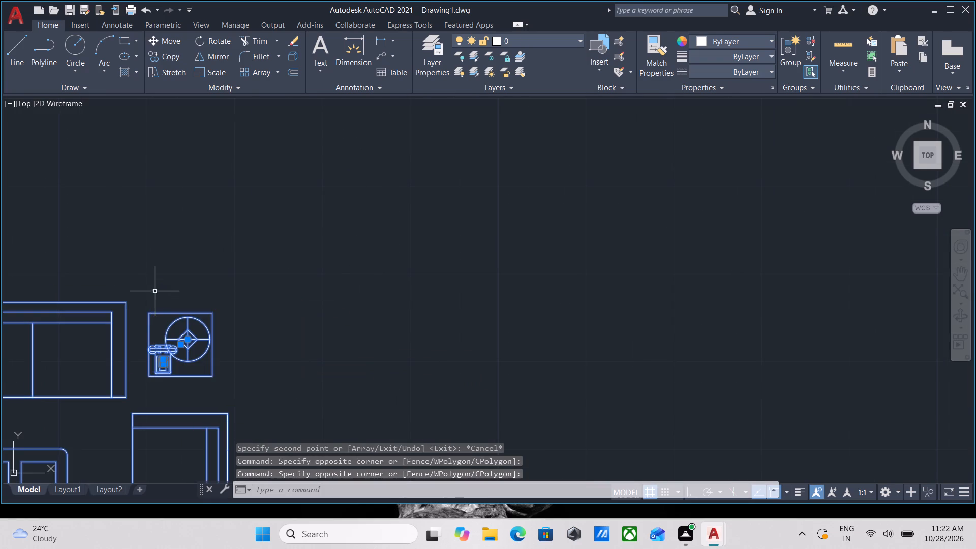
middle_click_drag(171, 284, 405, 282)
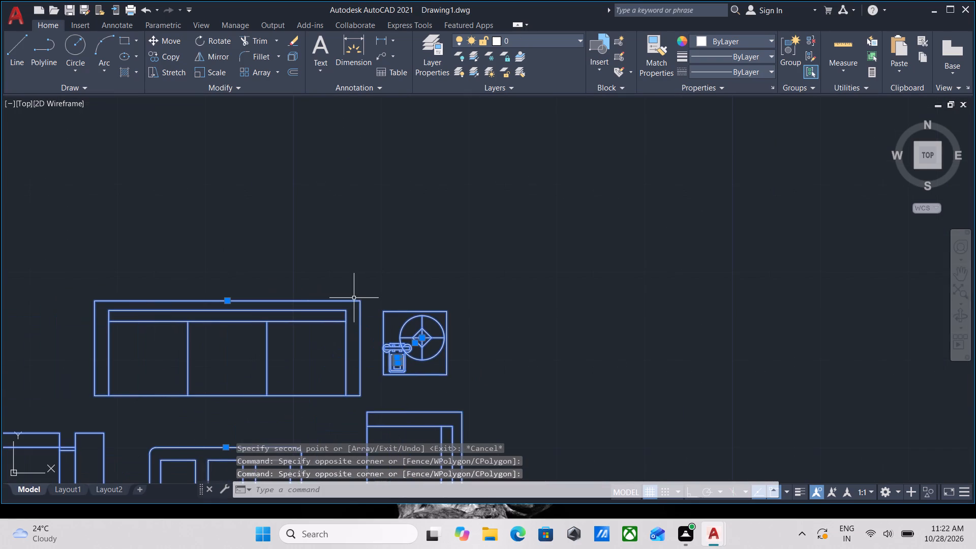
type("SCA")
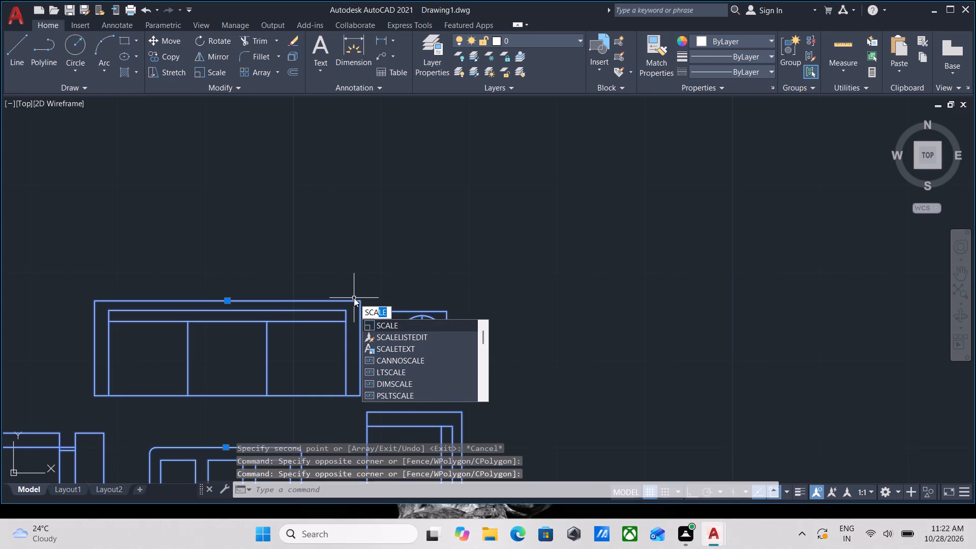
key("Return")
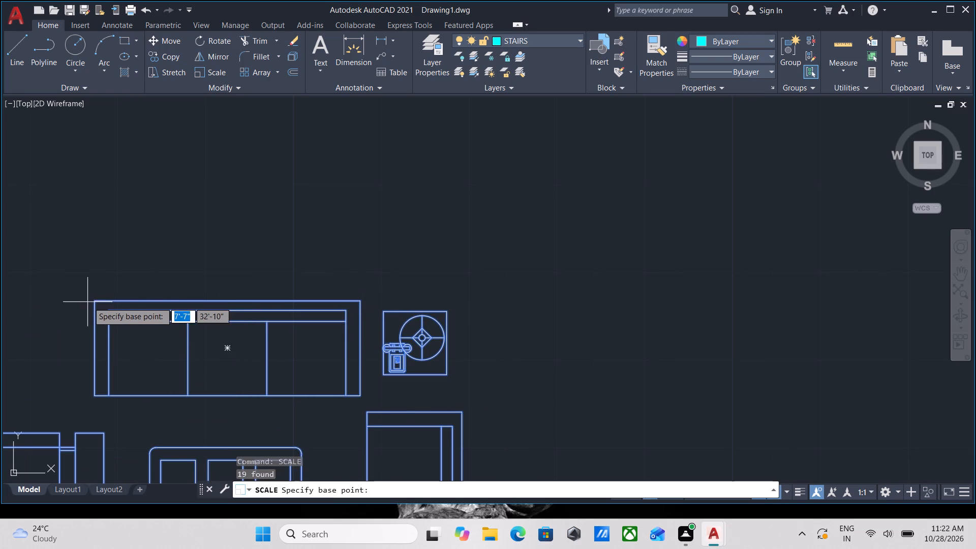
left_click(98, 300)
scroll(386, 287, "down", 1)
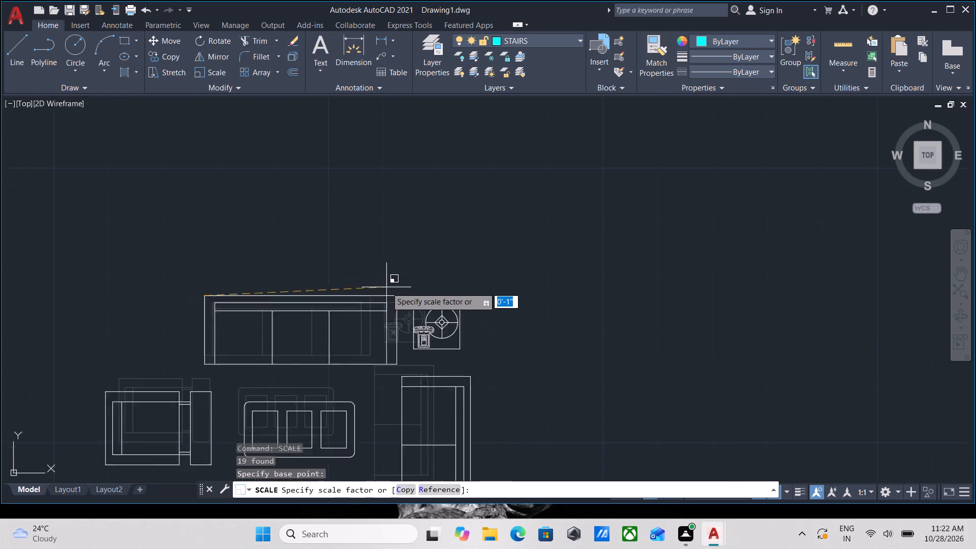
middle_click_drag(386, 287, 210, 272)
scroll(382, 292, "down", 4)
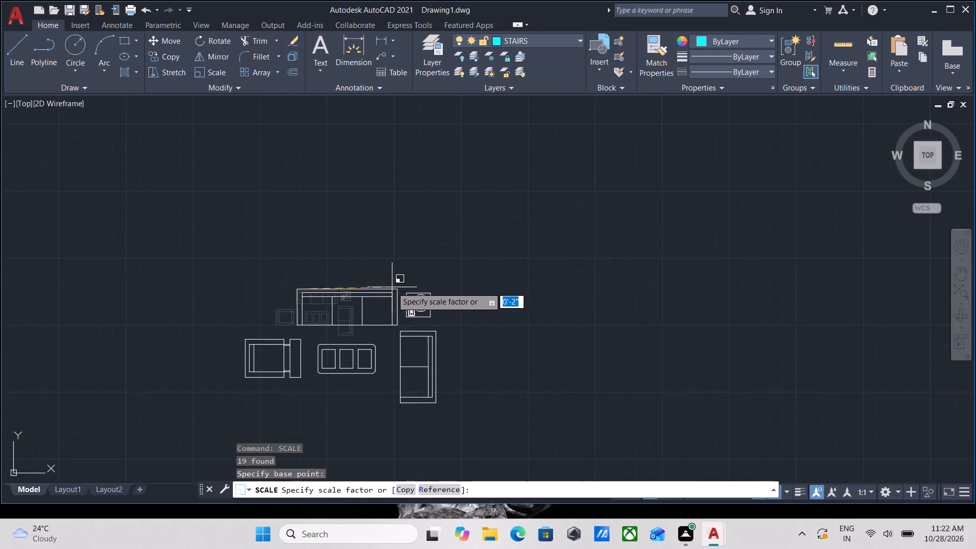
middle_click_drag(392, 287, 244, 288)
scroll(245, 288, "down", 2)
scroll(363, 293, "down", 2)
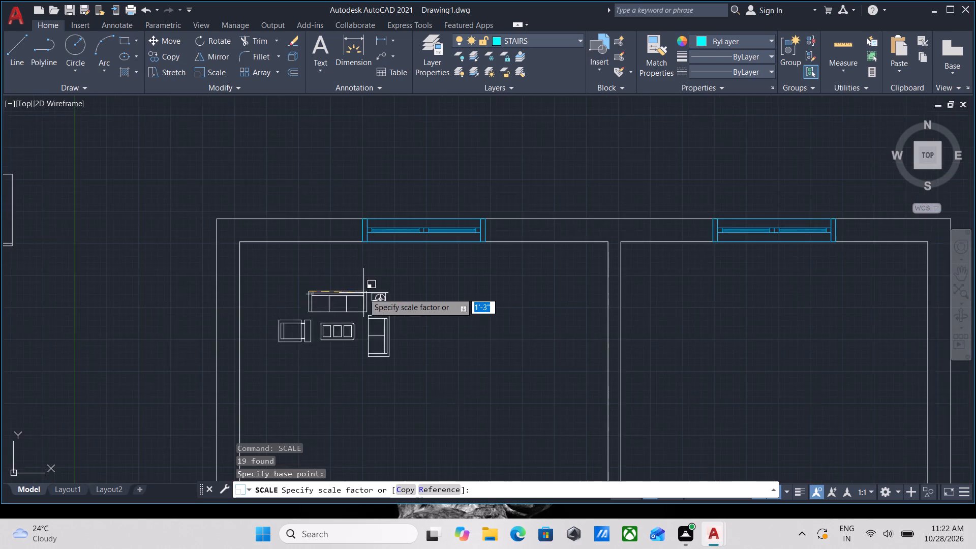
middle_click_drag(363, 293, 325, 297)
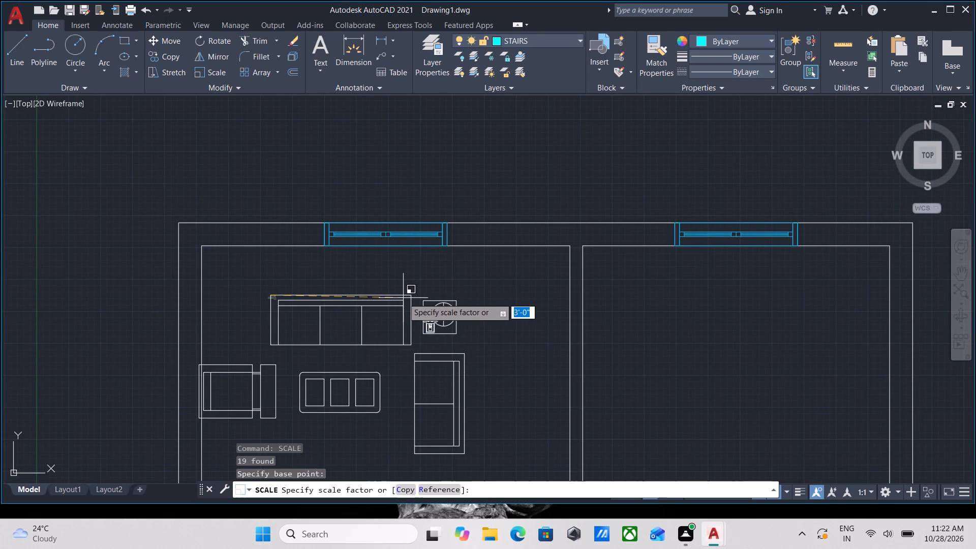
left_click(403, 298)
Move the entire seating group slightly east so the armchair sits just inside the room's west wall.
scroll(372, 321, "down", 1)
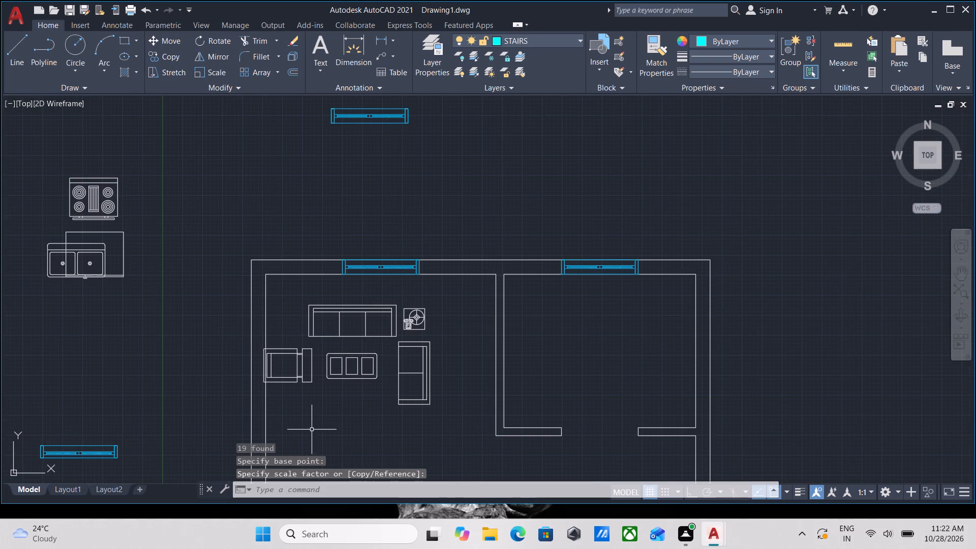
left_click(362, 422)
left_click(293, 295)
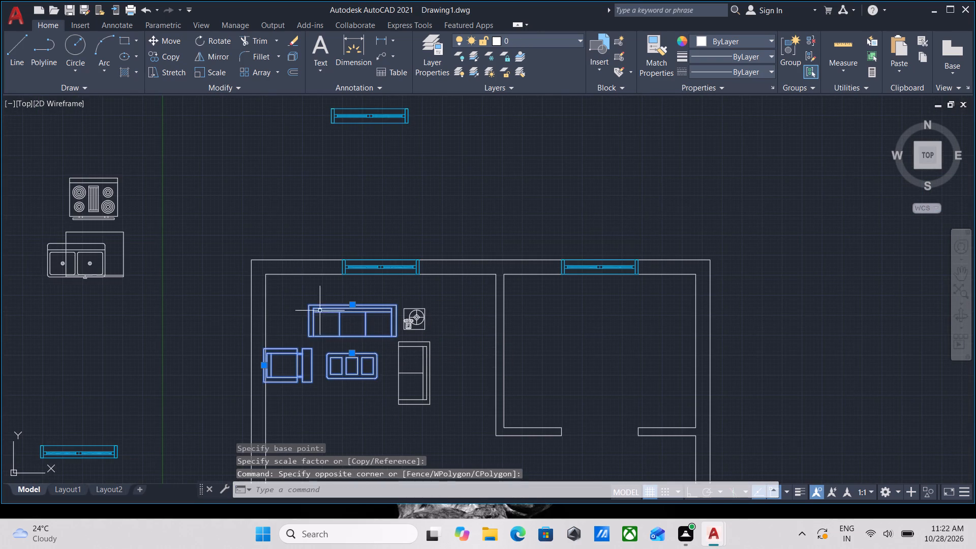
left_click(437, 431)
left_click(361, 302)
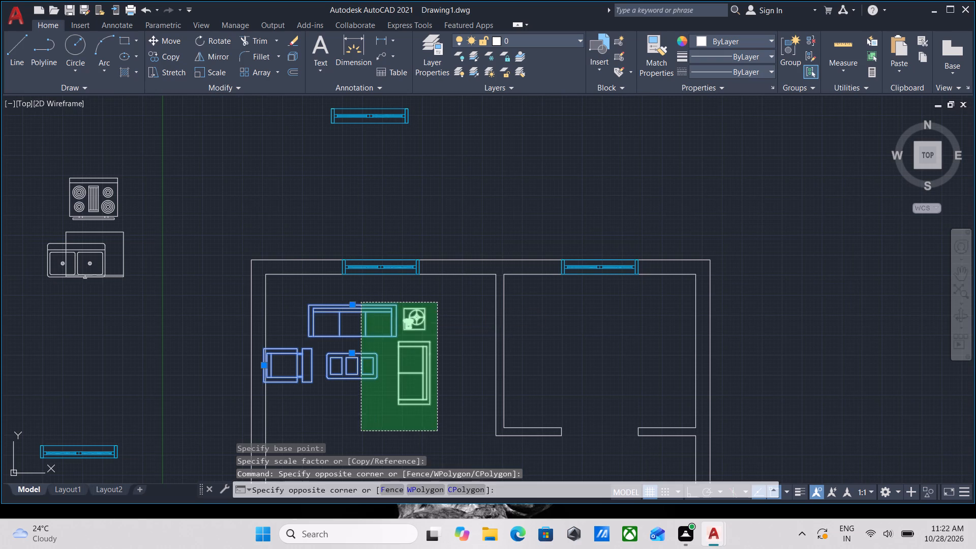
key("m")
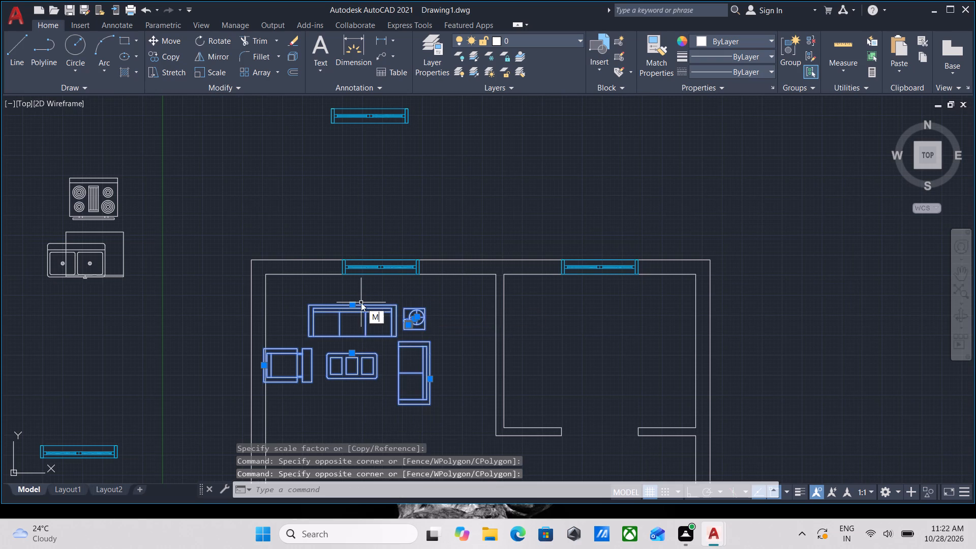
key("Return")
scroll(233, 389, "up", 3)
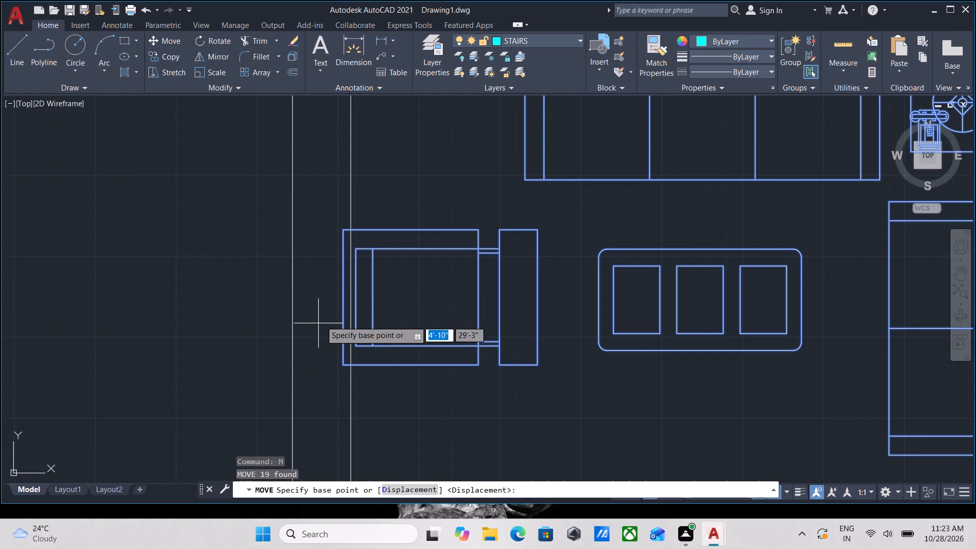
left_click(344, 297)
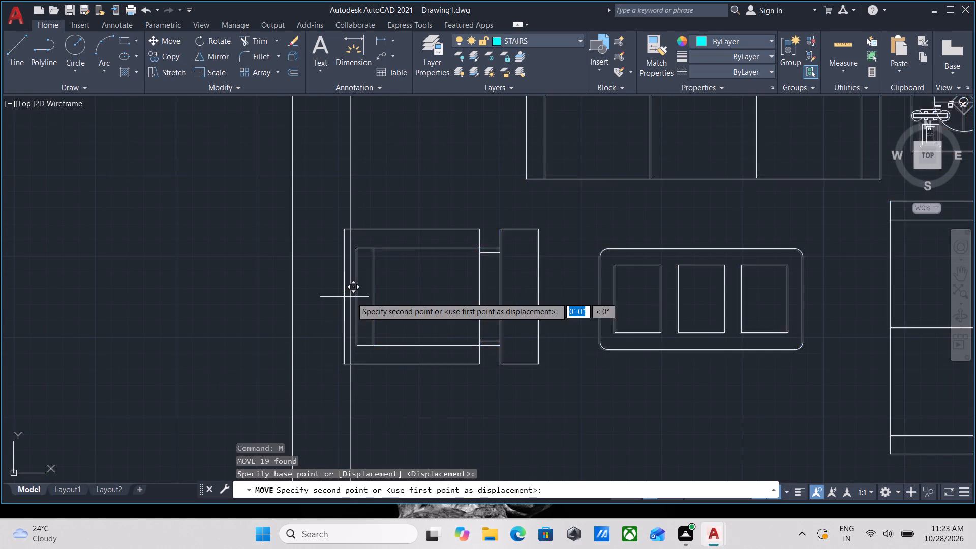
left_click(369, 295)
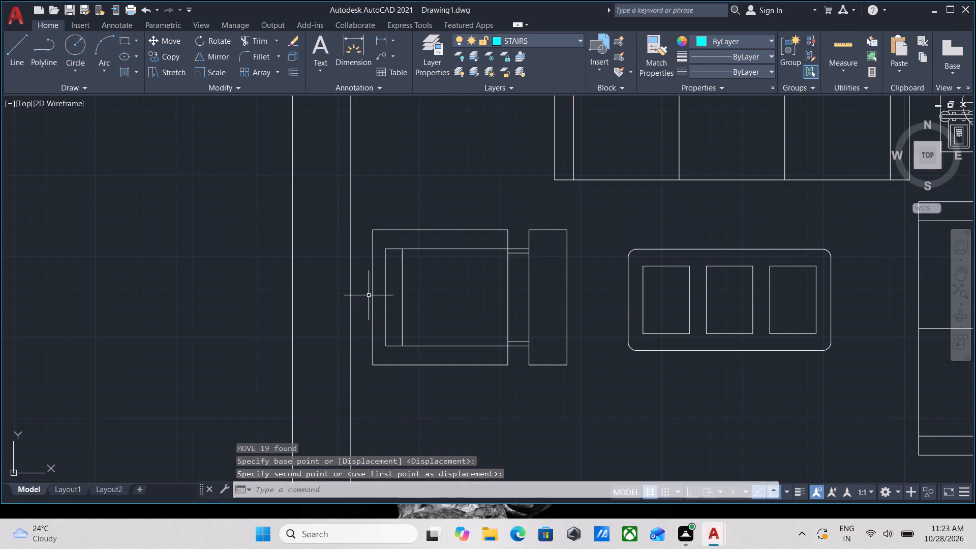
Copy the small L-shaped sofa from its lower-left corner to just inside the upper-left room's lower-left corner, above the L-shaped stair.
scroll(369, 295, "down", 3)
middle_click_drag(375, 326, 332, 336)
scroll(354, 326, "down", 1)
middle_click_drag(354, 326, 380, 314)
scroll(359, 326, "down", 2)
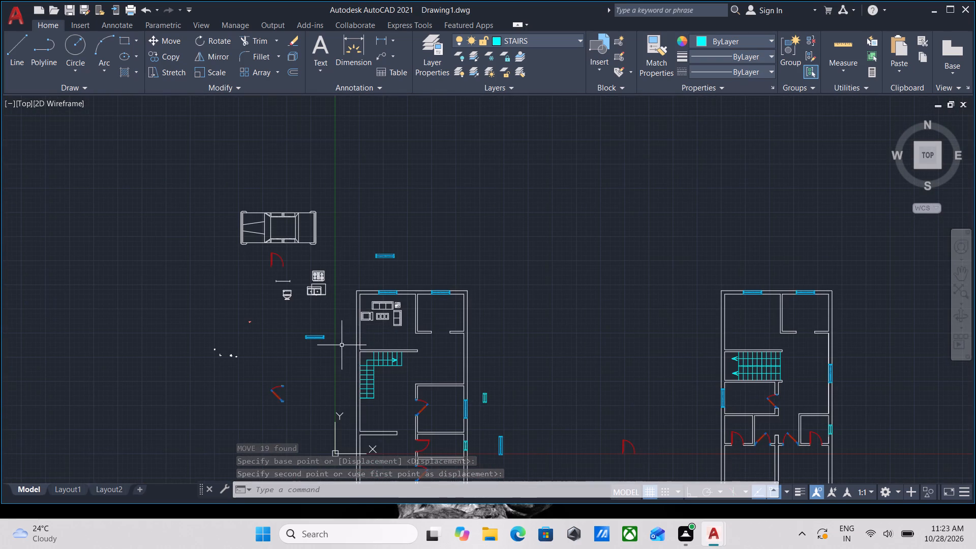
scroll(239, 356, "up", 6)
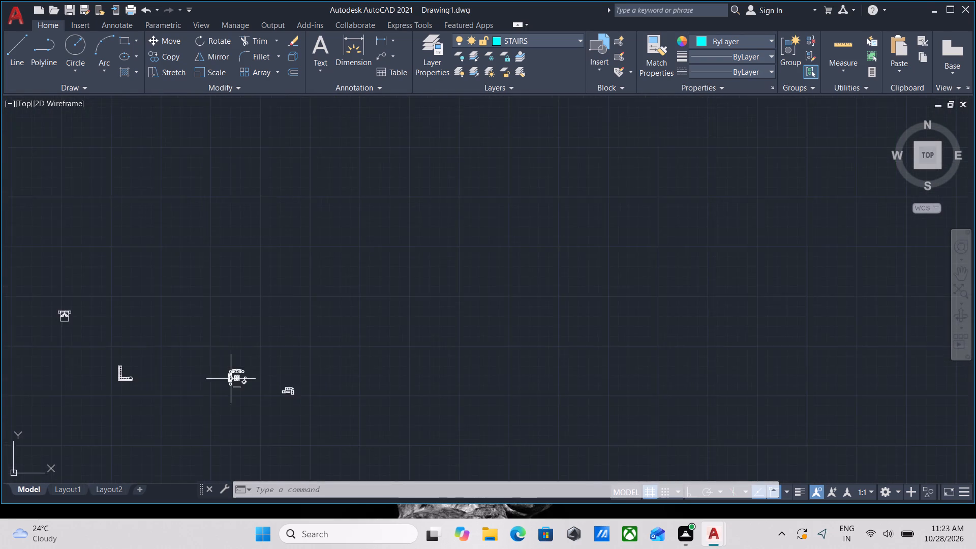
scroll(300, 386, "up", 2)
scroll(184, 383, "down", 2)
middle_click_drag(187, 383, 299, 356)
scroll(312, 348, "down", 3)
middle_click_drag(312, 348, 220, 357)
scroll(97, 360, "up", 2)
scroll(196, 309, "up", 3)
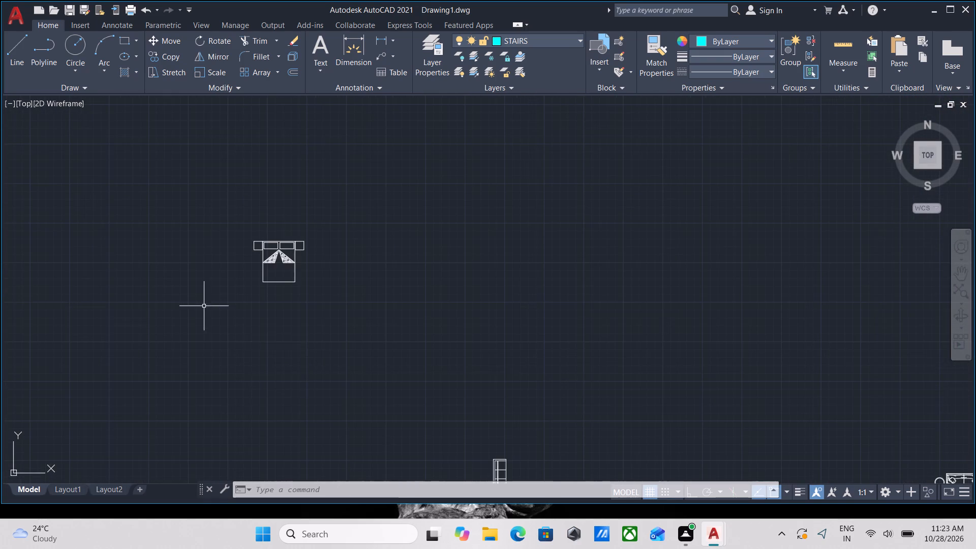
middle_click_drag(355, 406, 210, 319)
left_click(403, 471)
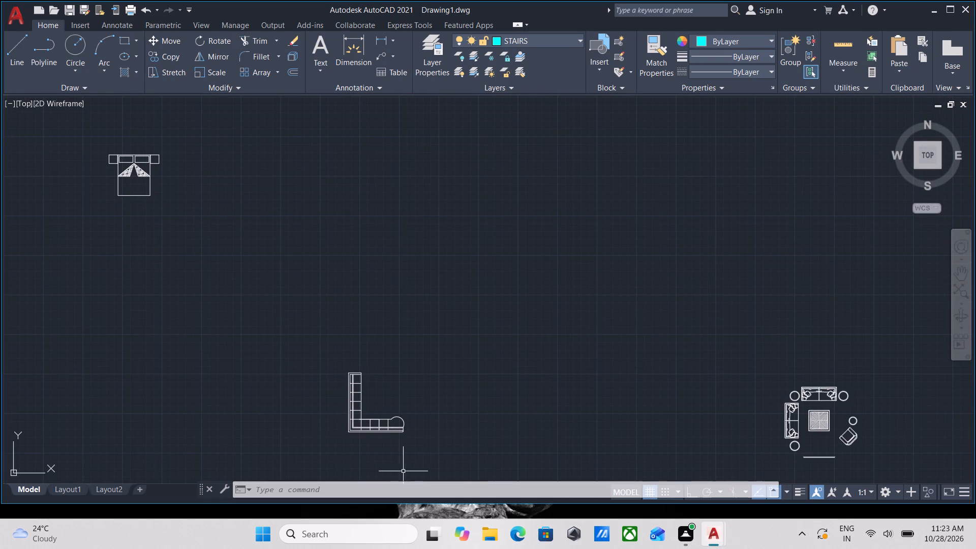
left_click(296, 361)
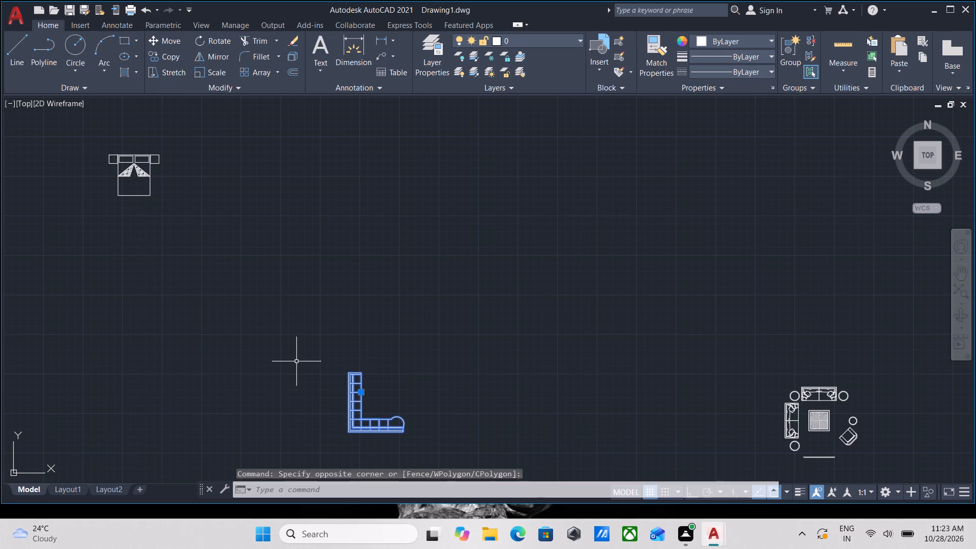
middle_click_drag(371, 417, 359, 387)
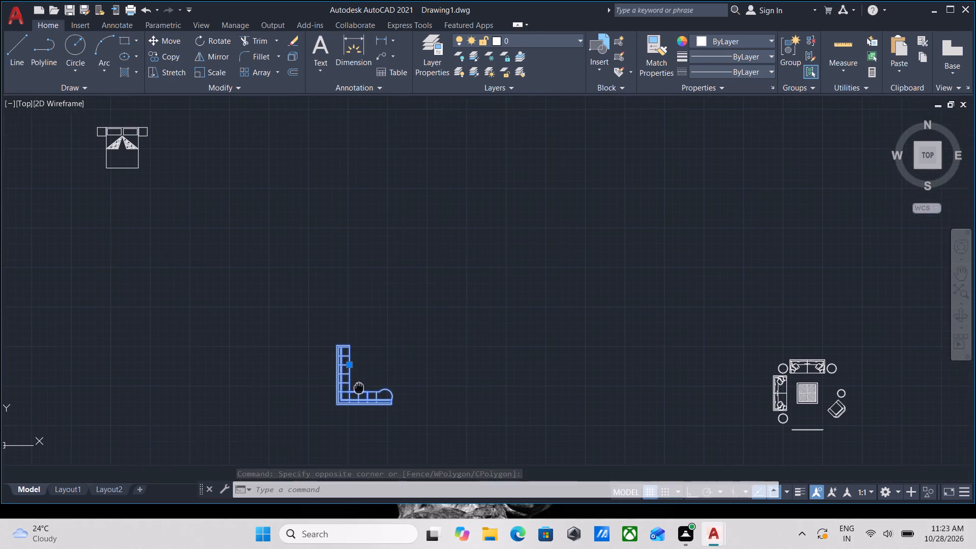
scroll(358, 410, "up", 1)
key("c")
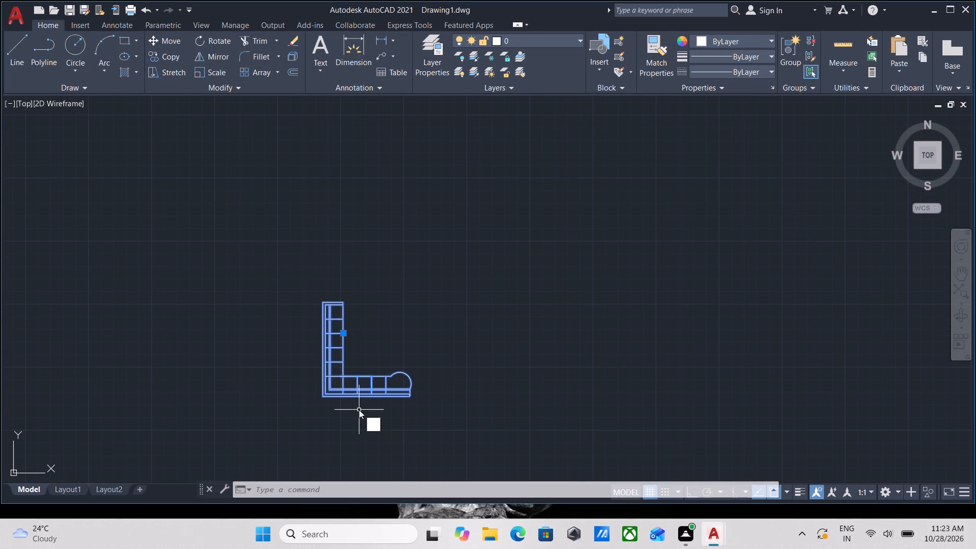
key("o")
key("Return")
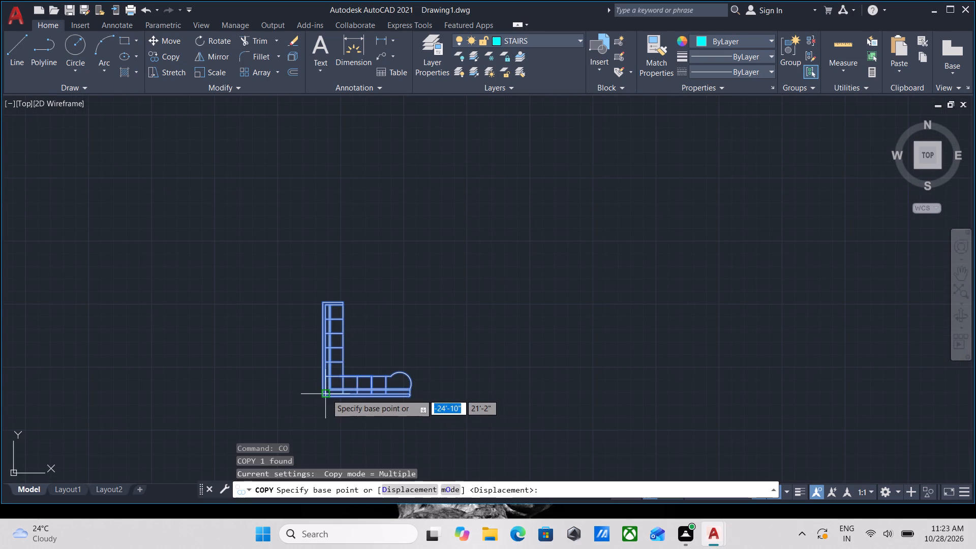
scroll(326, 394, "up", 1)
left_click(321, 400)
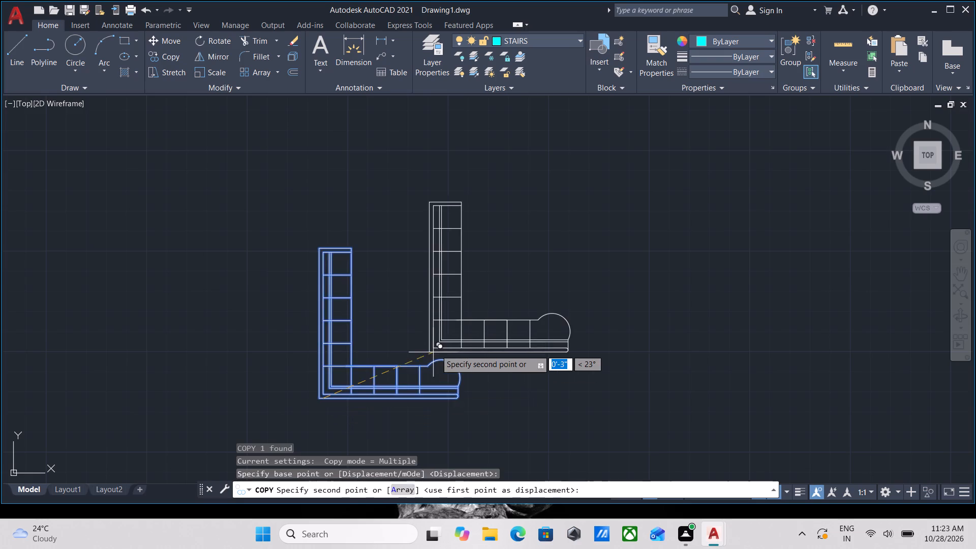
scroll(436, 349, "down", 1)
middle_click_drag(435, 349, 55, 395)
scroll(188, 367, "down", 3)
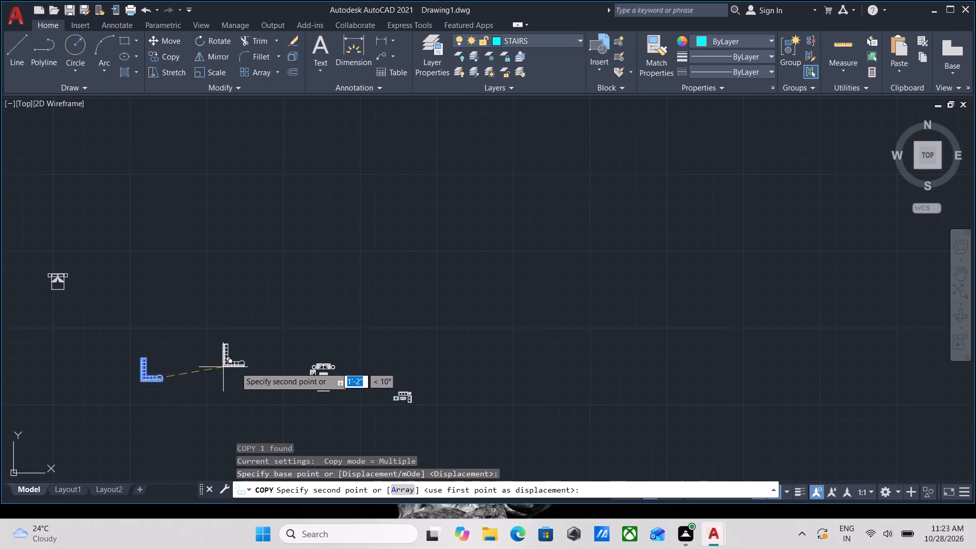
scroll(236, 367, "down", 4)
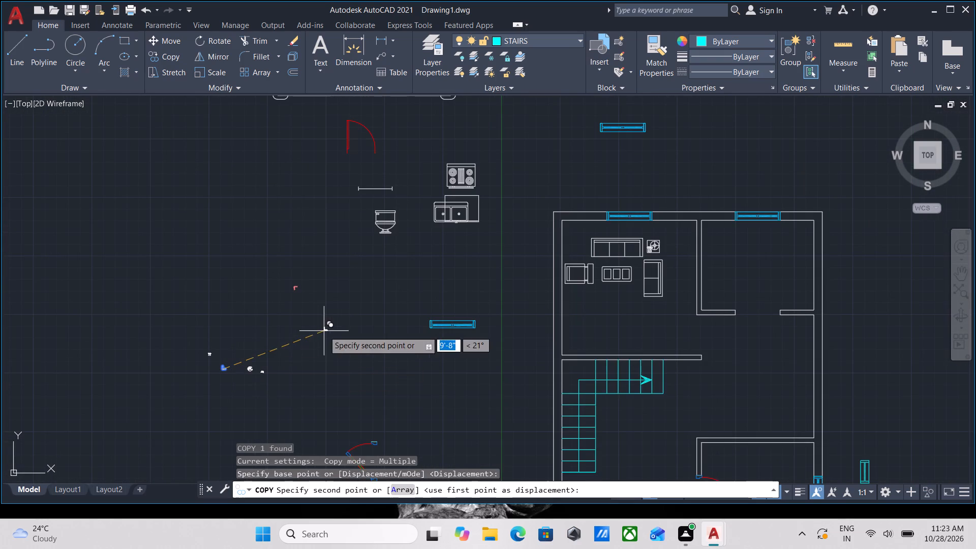
middle_click_drag(324, 331, 119, 409)
middle_click_drag(268, 379, 267, 379)
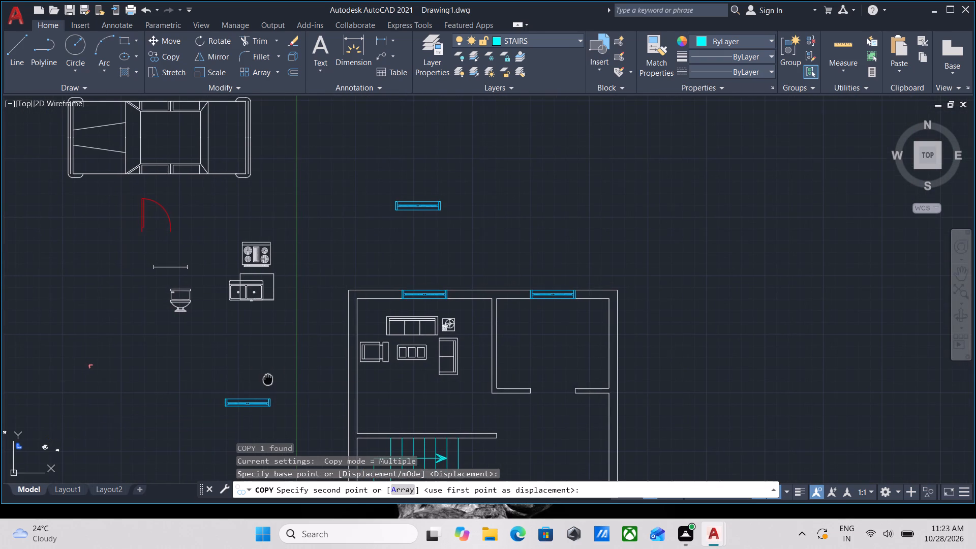
middle_click_drag(267, 379, 47, 374)
scroll(185, 382, "up", 3)
middle_click_drag(233, 380, 310, 341)
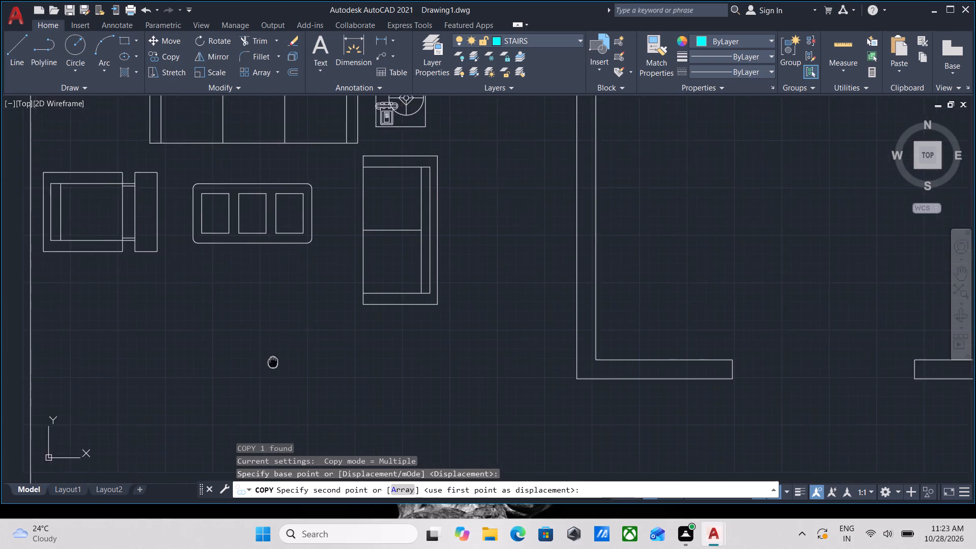
middle_click_drag(310, 341, 316, 334)
scroll(289, 351, "down", 2)
middle_click_drag(288, 352, 331, 331)
scroll(280, 385, "up", 1)
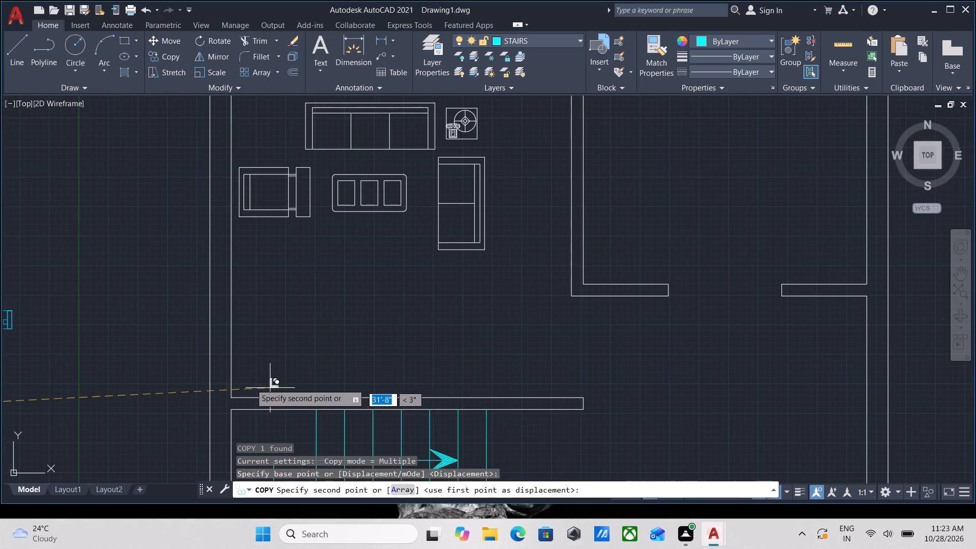
scroll(250, 379, "up", 5)
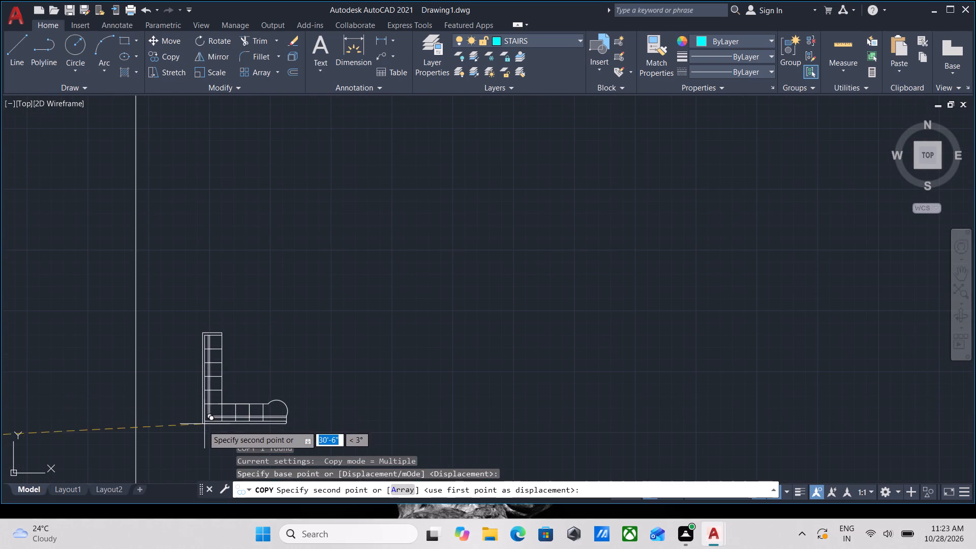
scroll(195, 431, "down", 2)
middle_click_drag(195, 431, 226, 412)
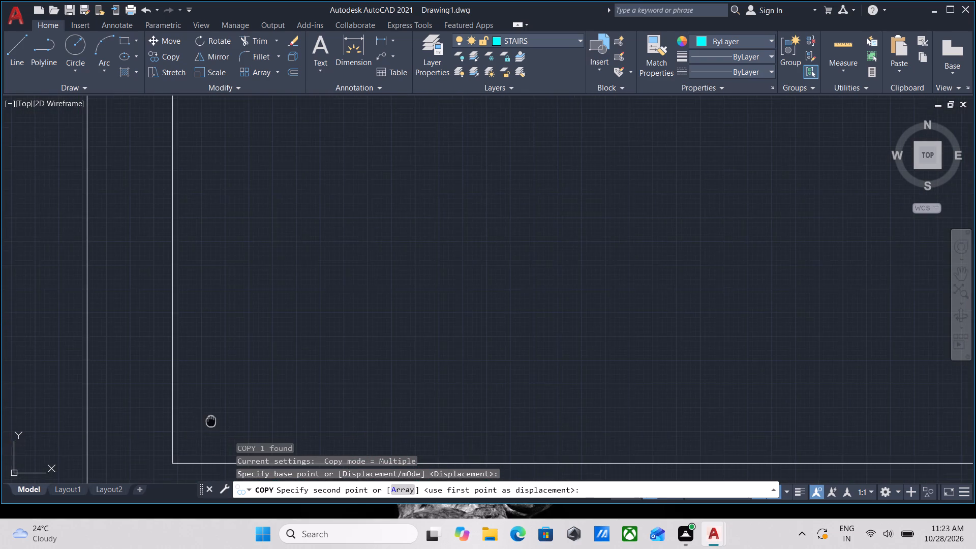
middle_click_drag(226, 412, 291, 363)
left_click(290, 374)
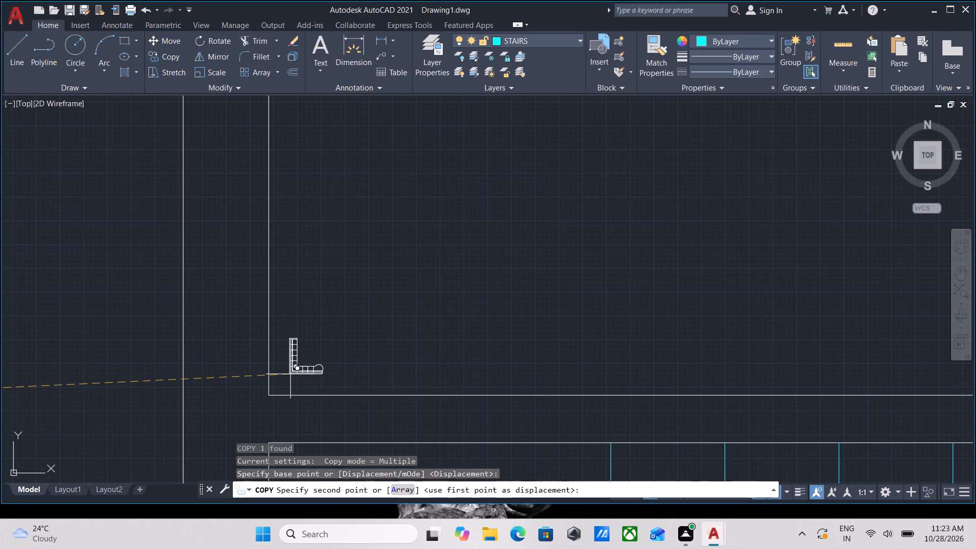
Scale up the copied L-shaped sofa about its lower-left corner by a factor of about 1'-4".
scroll(319, 345, "up", 1)
key("Escape")
scroll(279, 404, "up", 2)
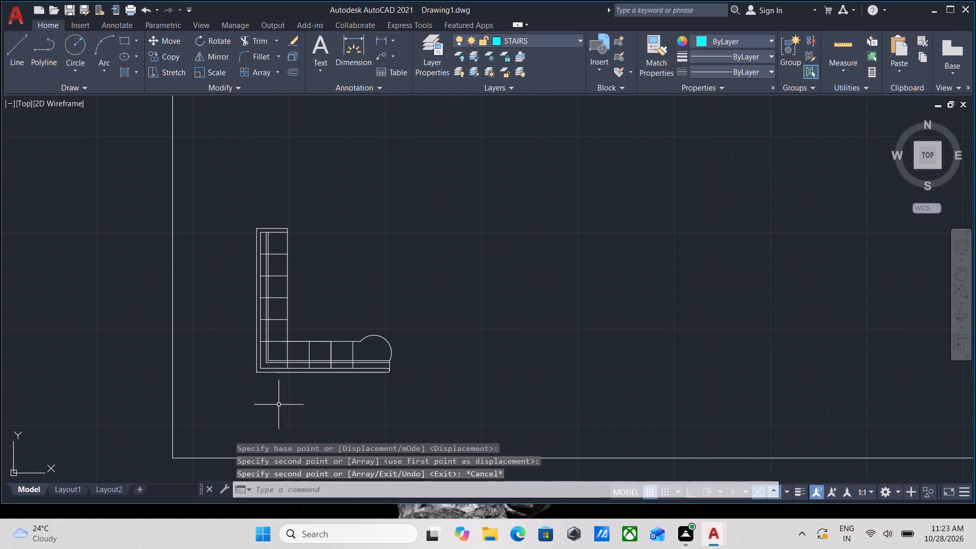
left_click(298, 392)
left_click(258, 332)
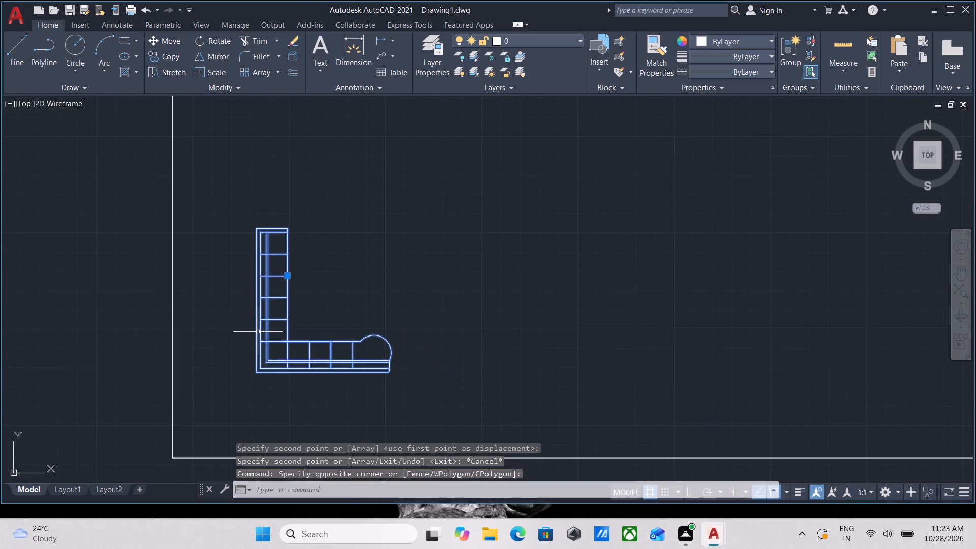
type("SCALE")
key("Return")
scroll(274, 379, "up", 2)
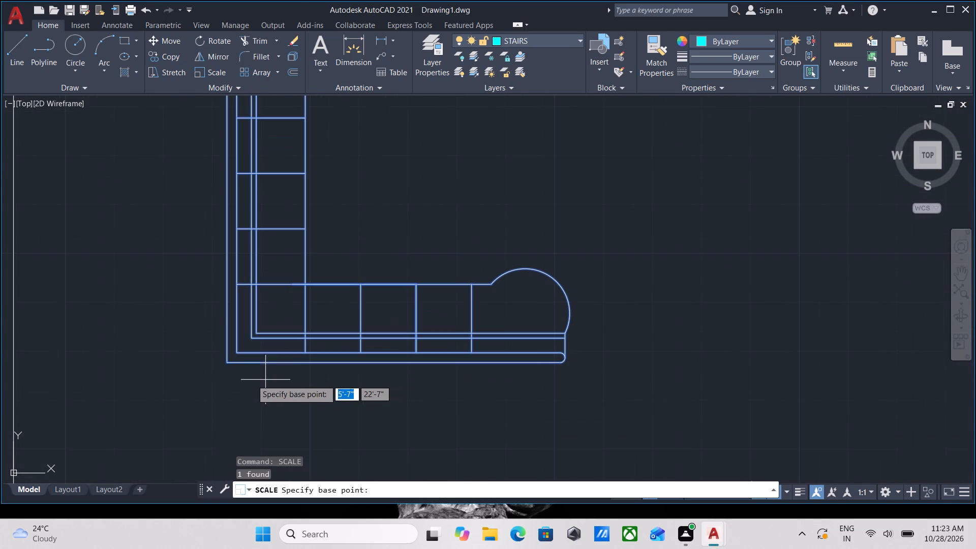
left_click(228, 362)
scroll(362, 335, "down", 2)
middle_click_drag(362, 335, 249, 345)
scroll(292, 347, "down", 3)
middle_click_drag(311, 347, 160, 365)
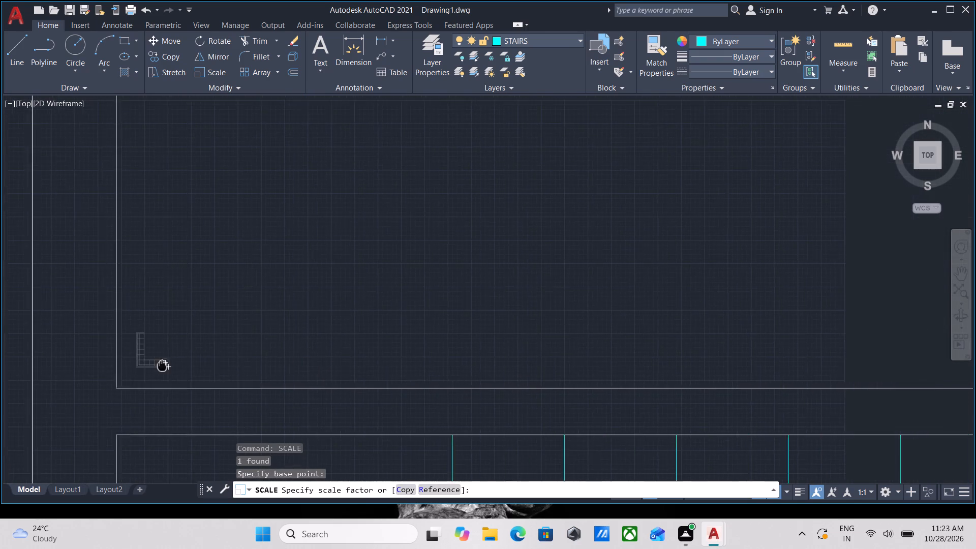
scroll(304, 363, "down", 2)
middle_click_drag(304, 363, 272, 374)
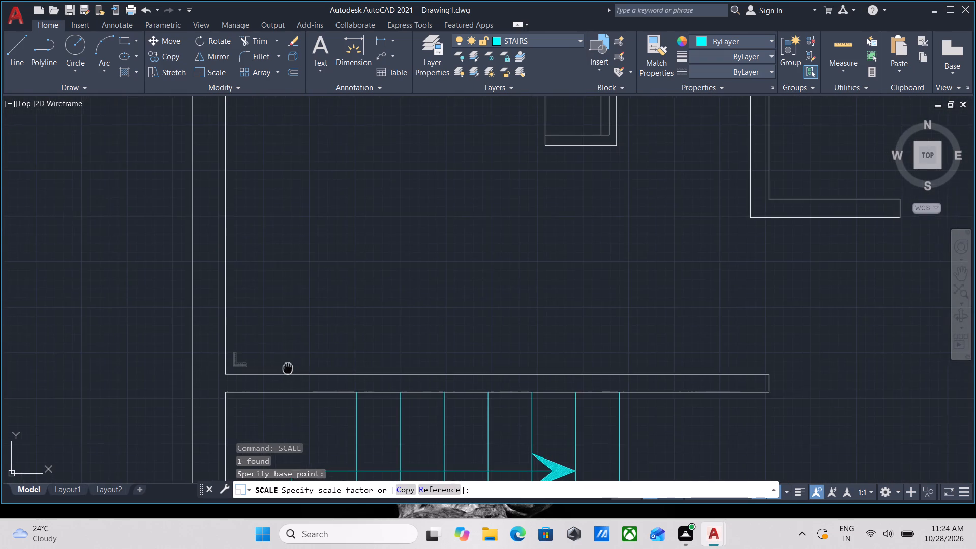
middle_click_drag(272, 374, 270, 375)
scroll(292, 370, "down", 1)
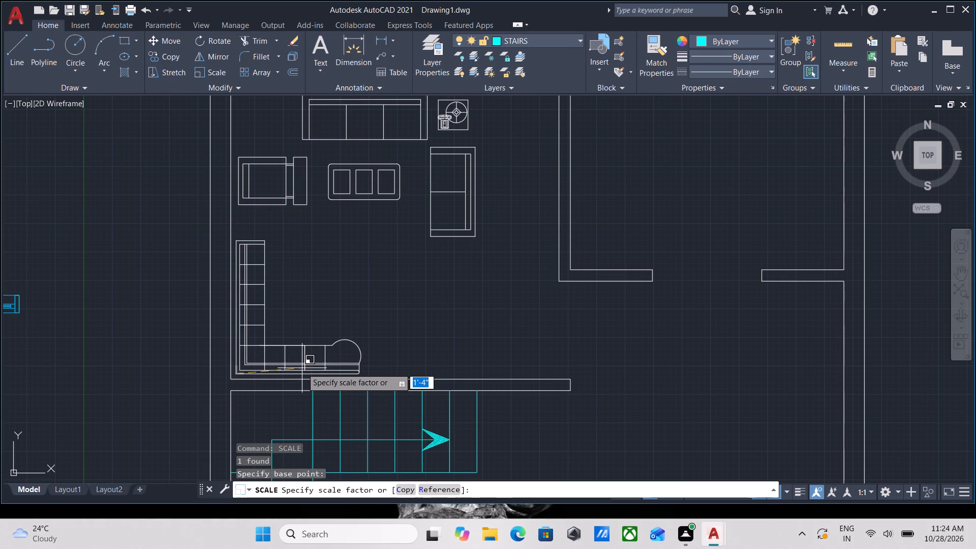
left_click(305, 368)
Copy the small red L-shaped kitchen counter from its upper-left corner to just inside the upper-right room's upper-left corner.
scroll(305, 334, "down", 1)
middle_click_drag(304, 334, 292, 394)
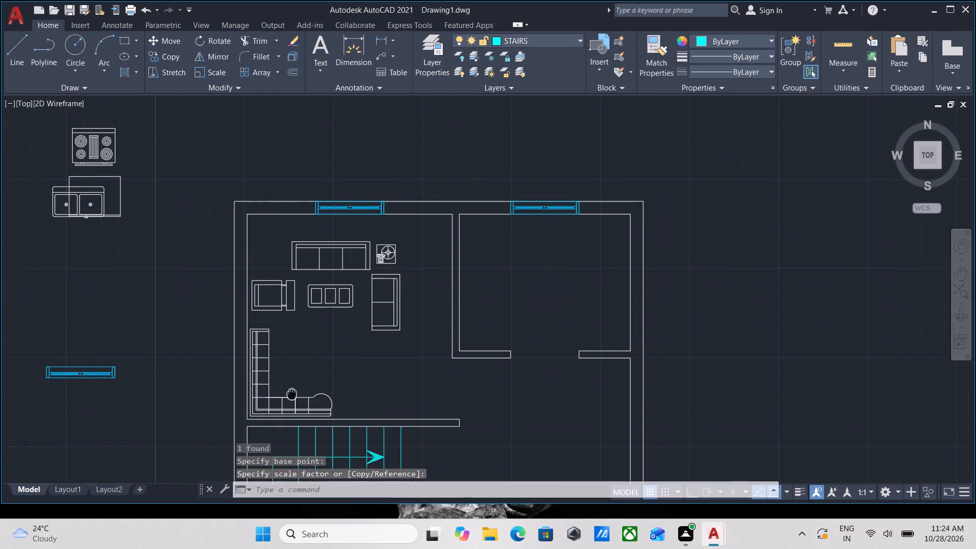
middle_click_drag(573, 215, 614, 182)
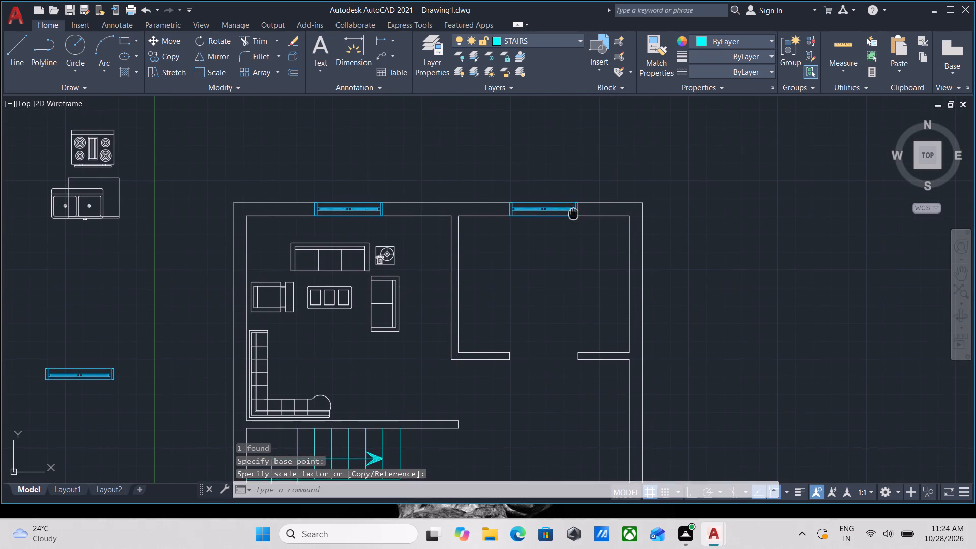
middle_click_drag(614, 182, 656, 145)
scroll(432, 166, "down", 1)
middle_click_drag(429, 169, 517, 179)
scroll(515, 177, "down", 1)
middle_click_drag(308, 198, 355, 228)
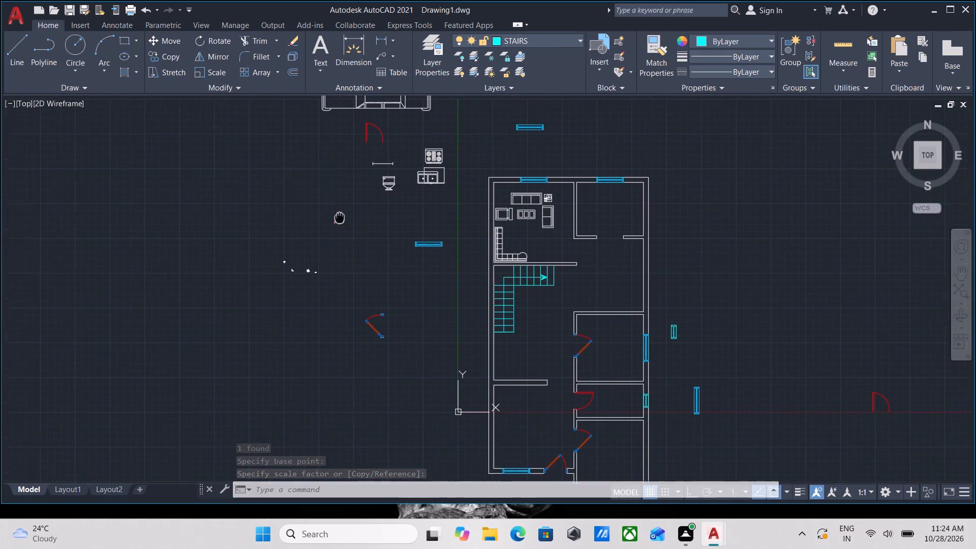
middle_click_drag(355, 228, 358, 230)
middle_click_drag(356, 207, 381, 294)
scroll(360, 411, "up", 3)
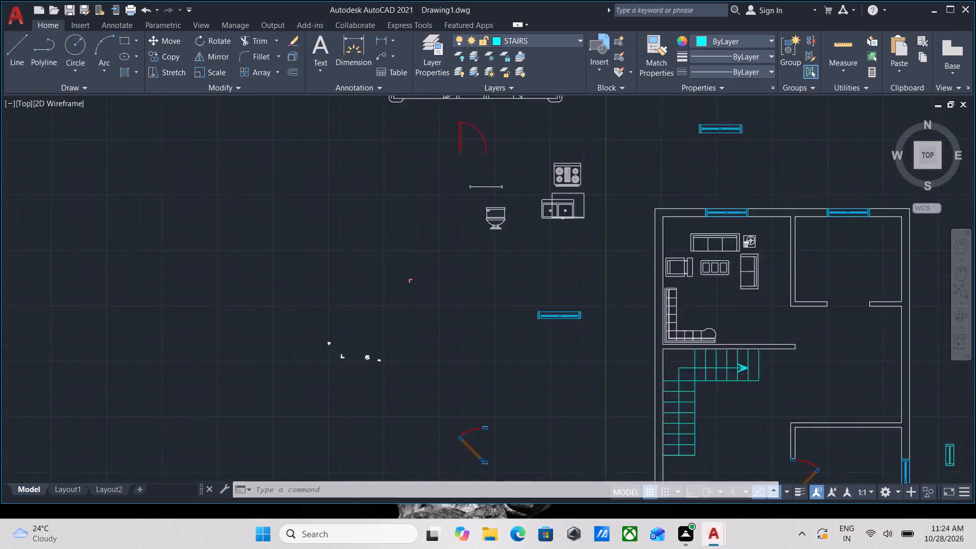
scroll(356, 280, "up", 2)
scroll(303, 247, "down", 1)
middle_click_drag(304, 250, 442, 343)
scroll(317, 258, "down", 3)
middle_click_drag(341, 287, 411, 328)
scroll(544, 206, "up", 2)
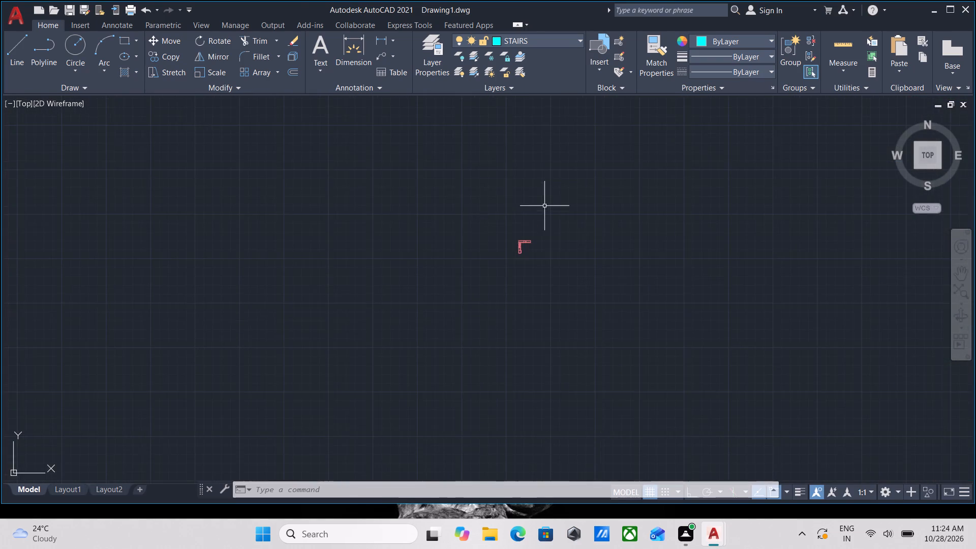
scroll(545, 196, "up", 2)
scroll(491, 313, "up", 3)
left_click(492, 386)
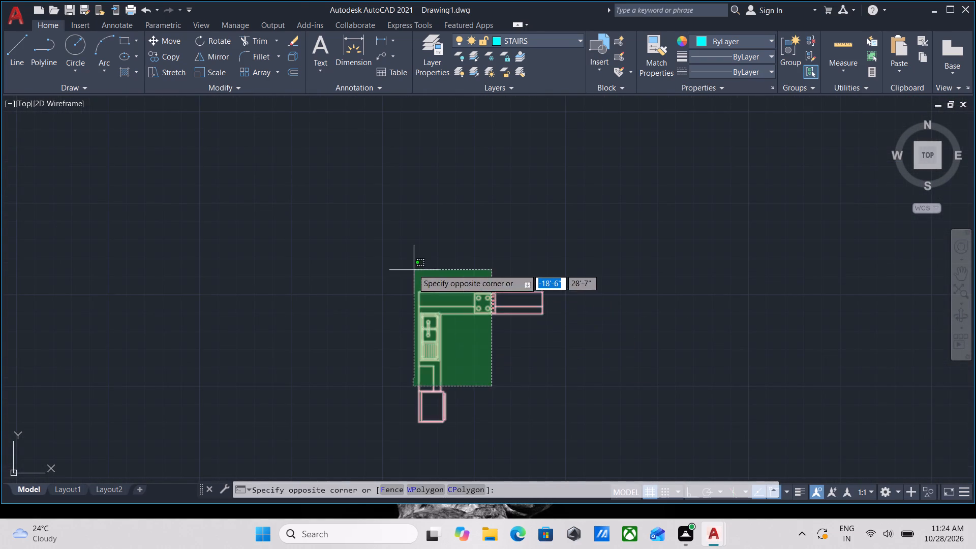
left_click(413, 269)
type("CO")
key("Return")
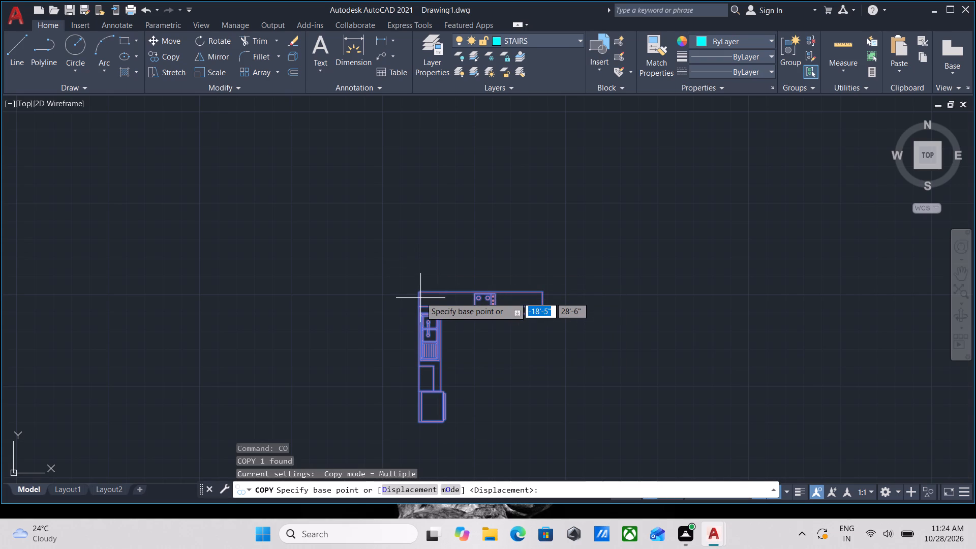
left_click(420, 292)
scroll(611, 334, "down", 1)
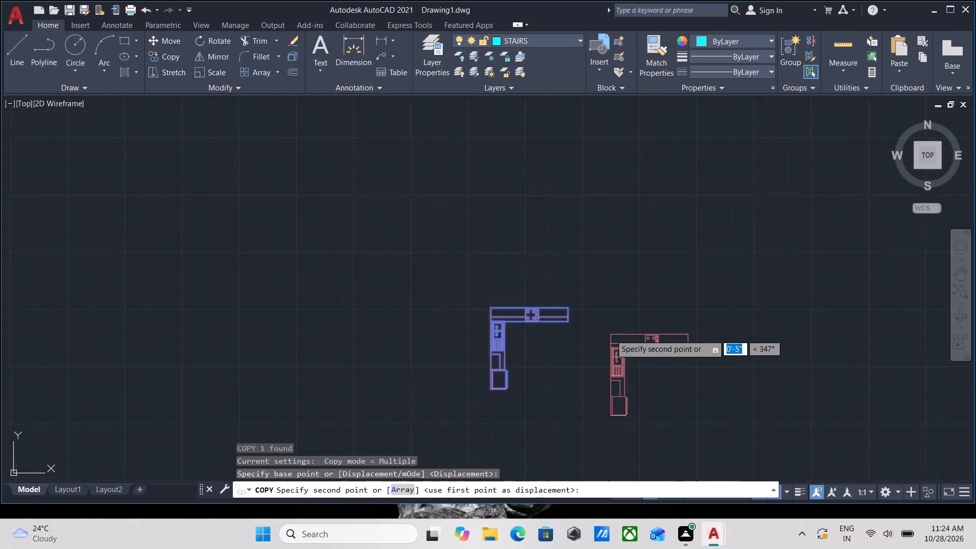
scroll(611, 334, "down", 1)
middle_click_drag(611, 334, 328, 273)
scroll(453, 293, "down", 4)
scroll(515, 296, "down", 2)
middle_click_drag(515, 296, 444, 298)
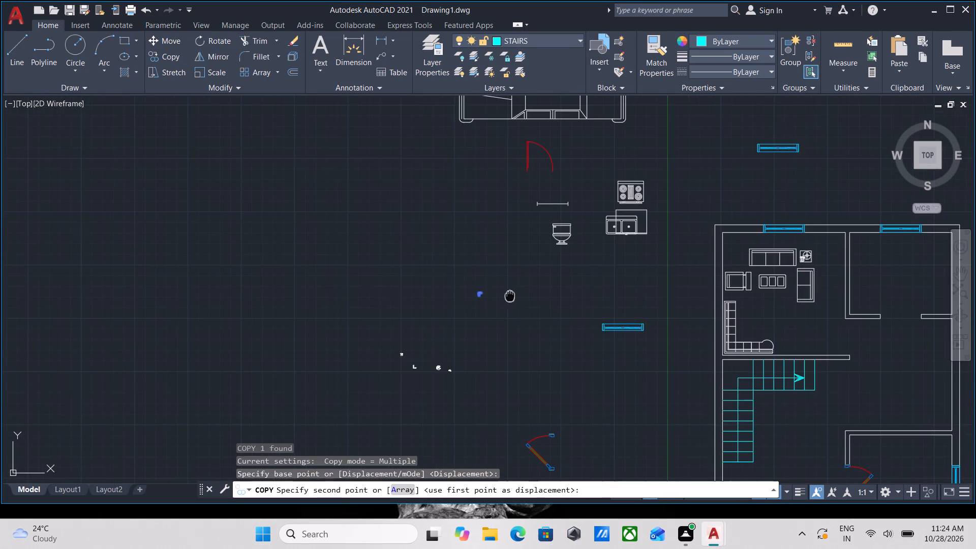
middle_click_drag(444, 298, 327, 319)
scroll(664, 260, "up", 4)
middle_click_drag(671, 265, 685, 298)
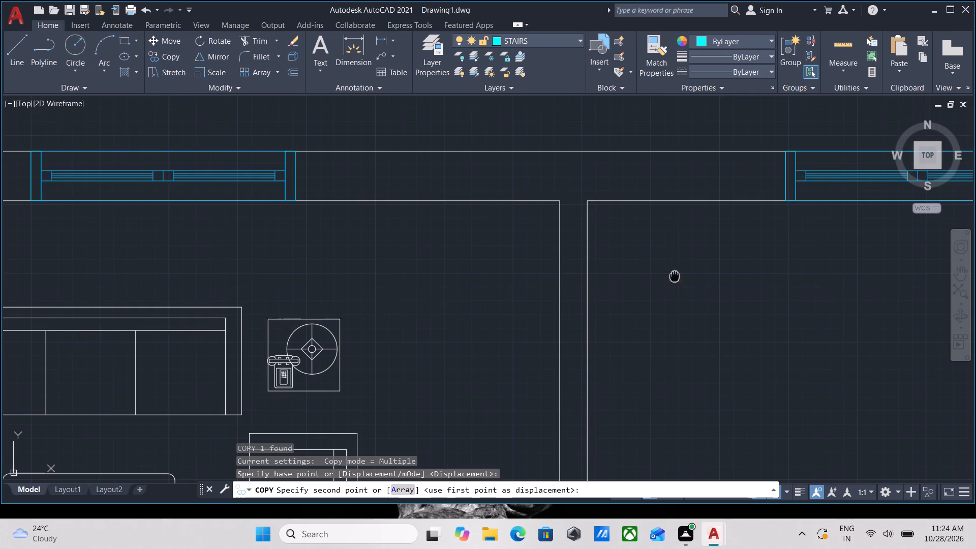
middle_click_drag(685, 298, 705, 352)
scroll(680, 318, "up", 3)
middle_click_drag(483, 258, 531, 337)
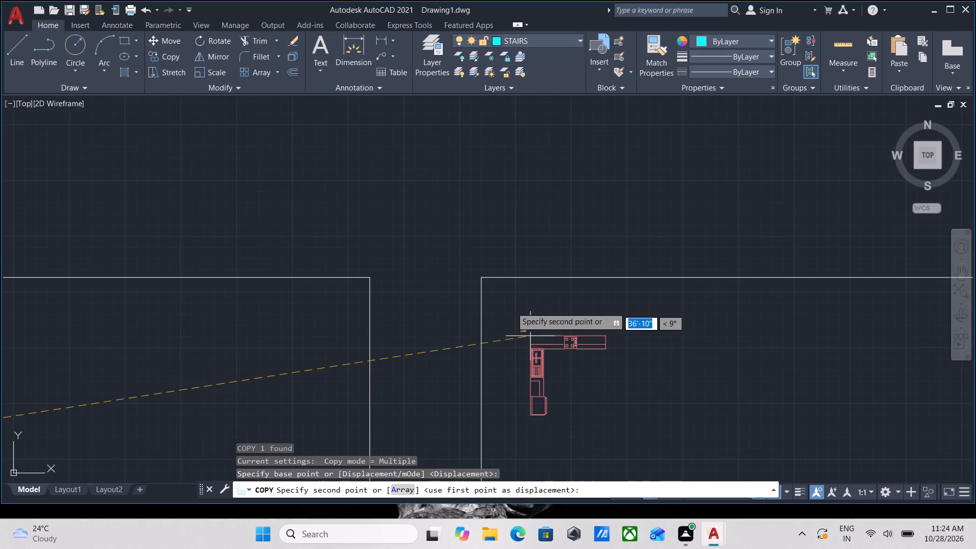
left_click(509, 303)
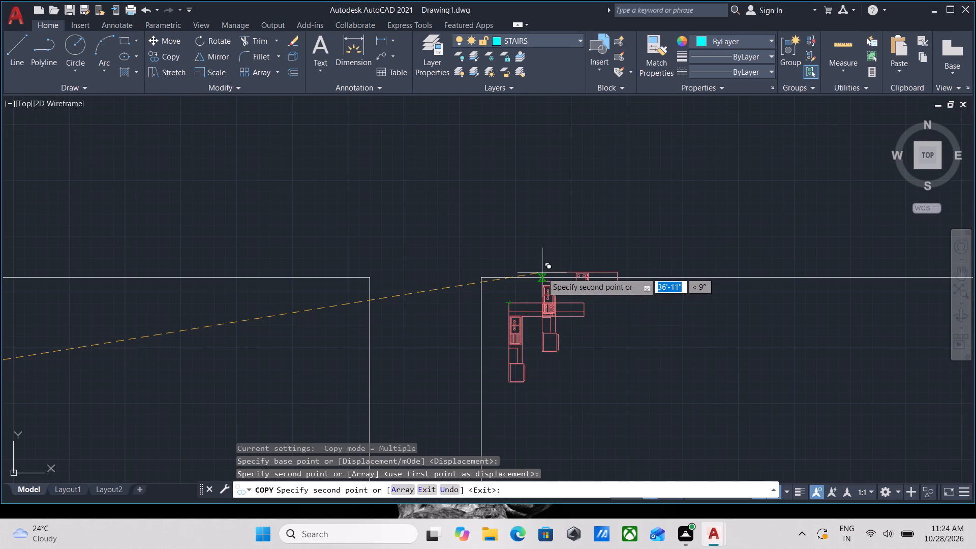
key("Escape")
Scale up the copied kitchen counter about its upper-left corner by a factor of about 1'-9", keeping it within the upper-right room.
left_click(541, 285)
left_click(509, 325)
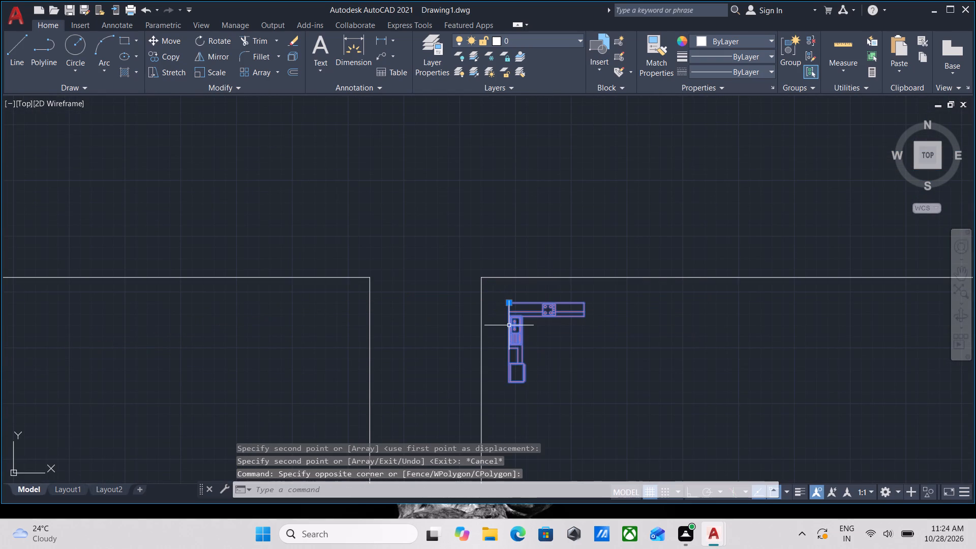
type("SCALE")
key("Return")
scroll(511, 288, "up", 2)
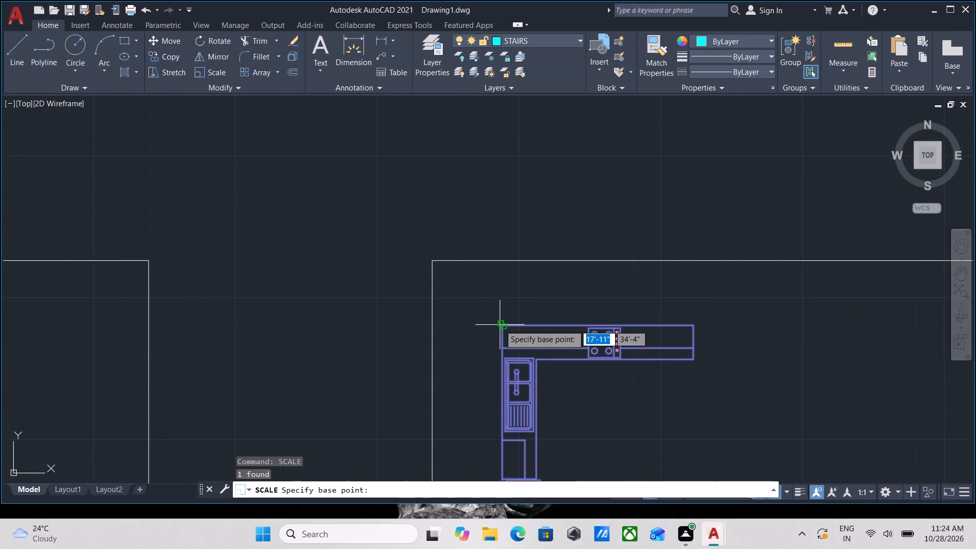
left_click(500, 325)
scroll(797, 314, "down", 1)
middle_click_drag(797, 314, 418, 323)
scroll(419, 322, "up", 1)
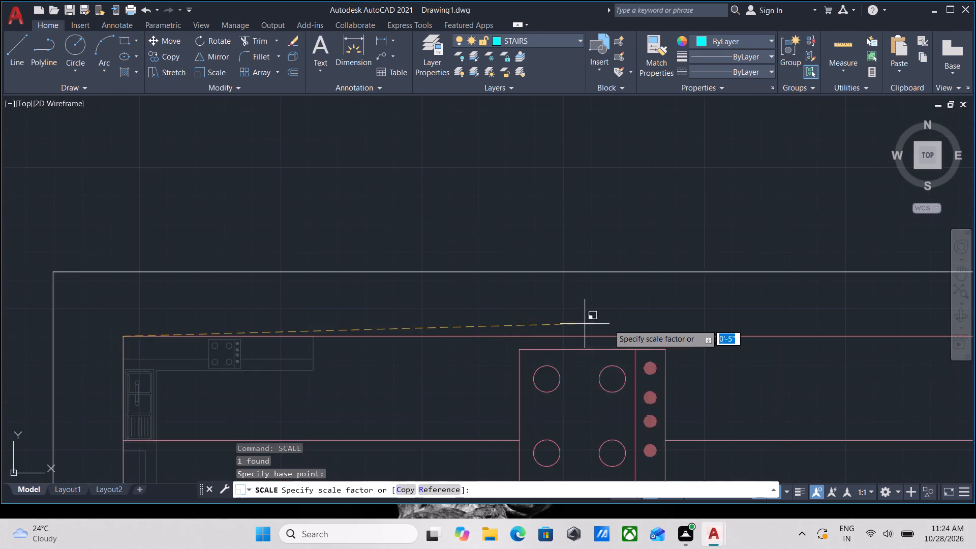
scroll(631, 324, "down", 3)
middle_click_drag(634, 324, 425, 341)
scroll(563, 364, "down", 3)
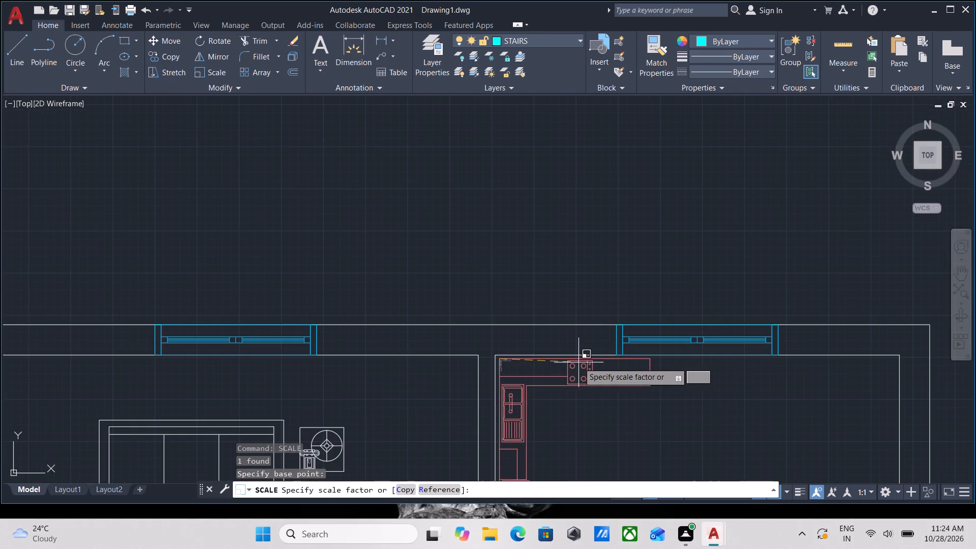
scroll(619, 364, "down", 3)
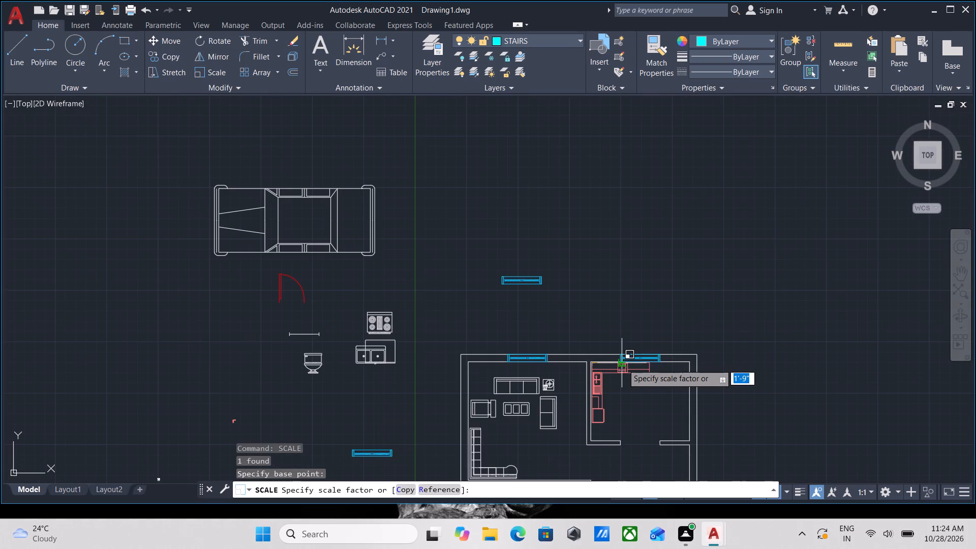
scroll(634, 365, "up", 1)
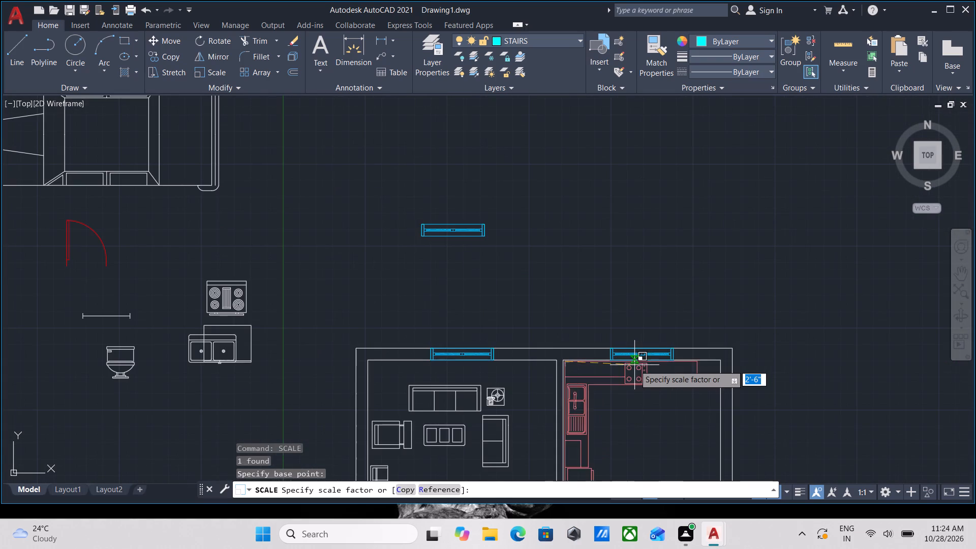
scroll(623, 365, "down", 1)
left_click(623, 365)
scroll(623, 370, "up", 2)
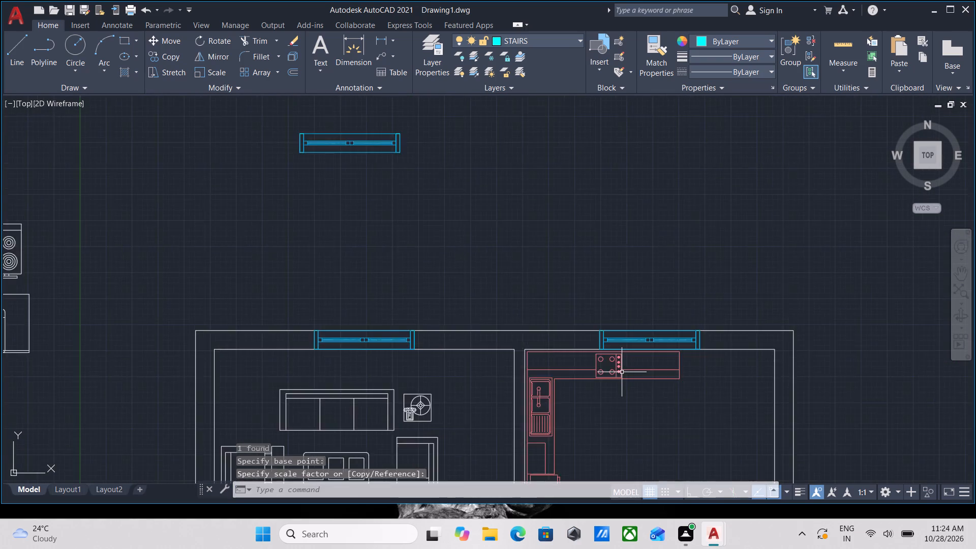
Rotate the small double bed block beside the left floor plan by 180° about the midpoint of its headboard.
scroll(622, 372, "down", 1)
middle_click_drag(622, 372, 633, 309)
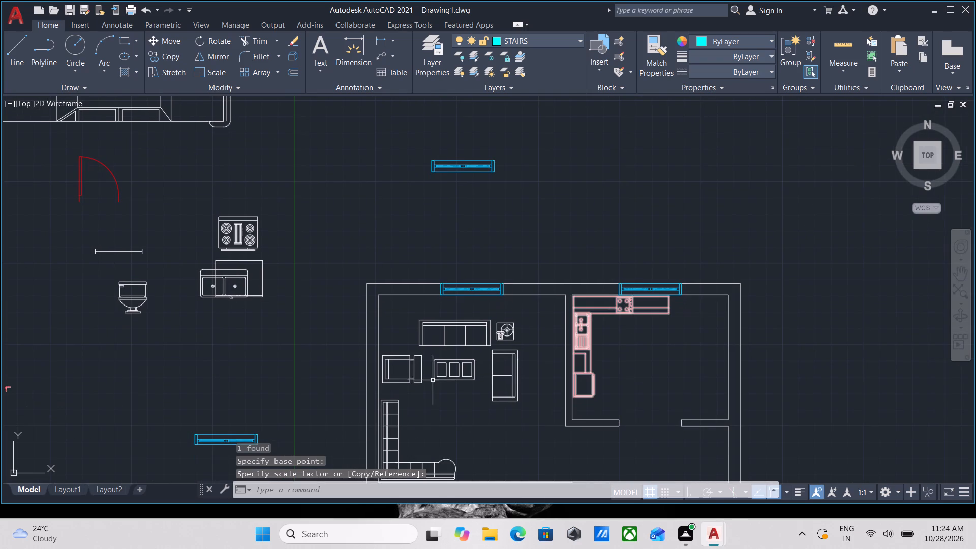
scroll(367, 391, "down", 1)
scroll(365, 451, "up", 2)
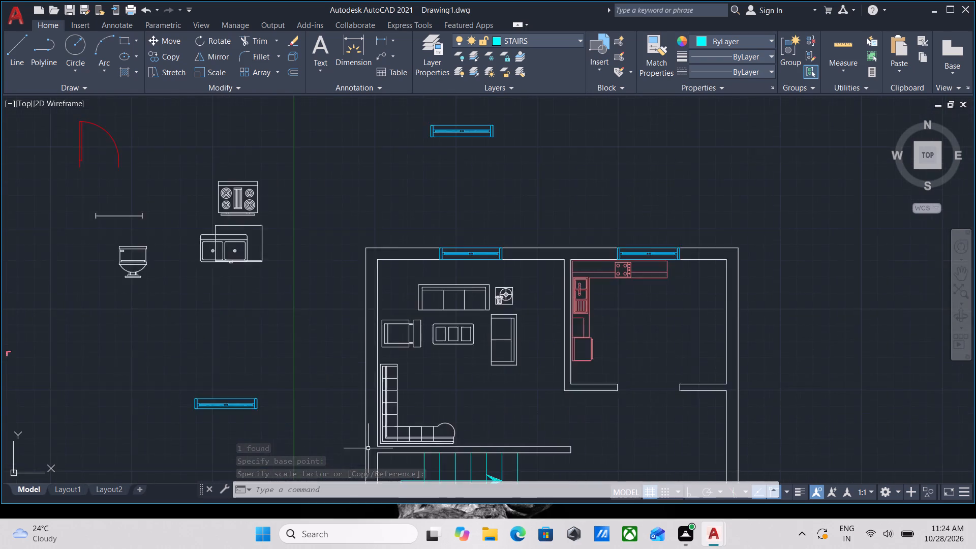
scroll(453, 363, "down", 3)
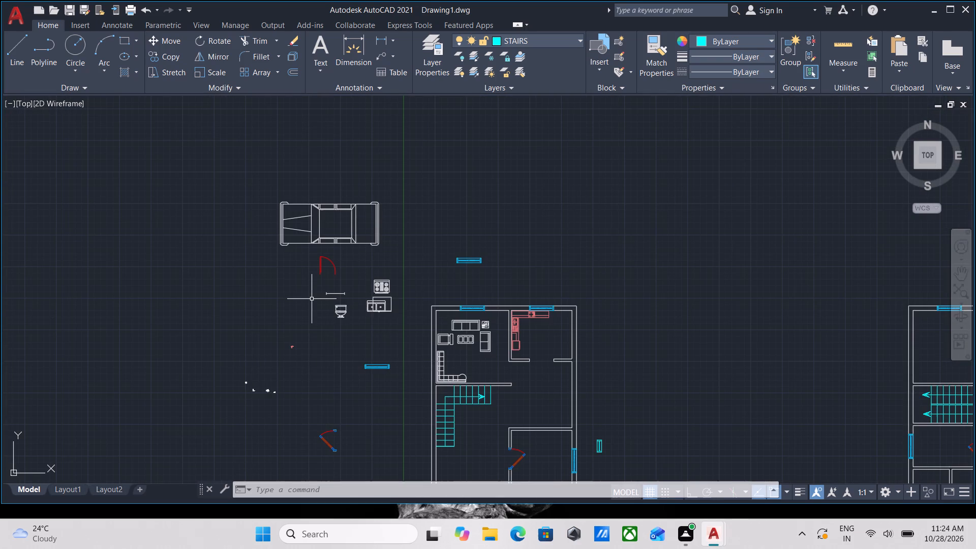
scroll(472, 420, "down", 1)
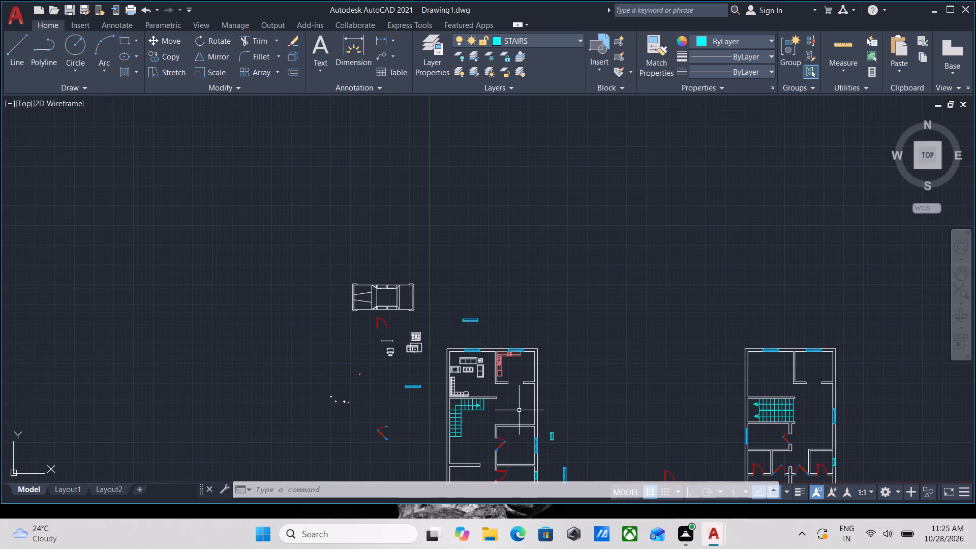
middle_click_drag(444, 441, 534, 380)
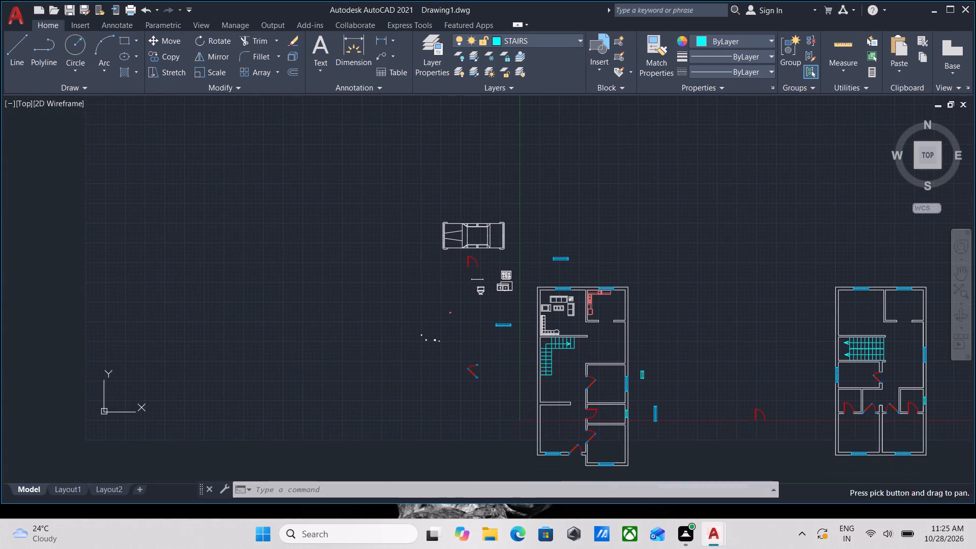
scroll(607, 451, "up", 2)
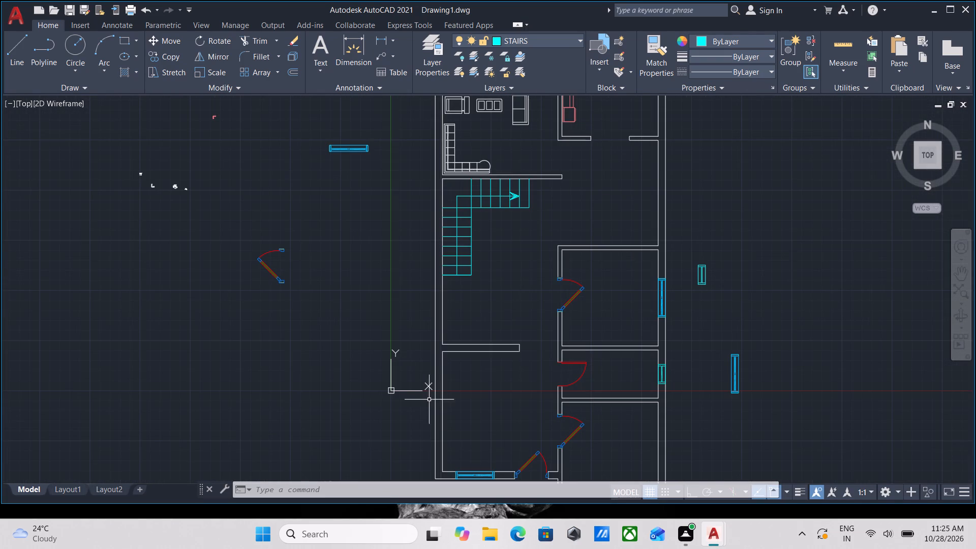
middle_click_drag(348, 401, 435, 507)
scroll(186, 293, "up", 3)
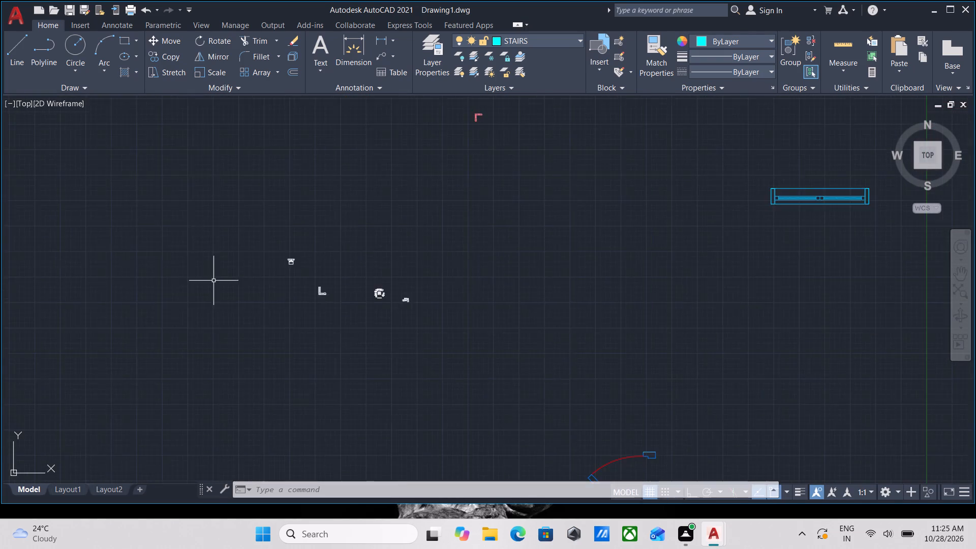
middle_click_drag(263, 330, 278, 428)
scroll(347, 368, "down", 1)
scroll(347, 367, "up", 5)
middle_click_drag(353, 355, 375, 466)
left_click(413, 414)
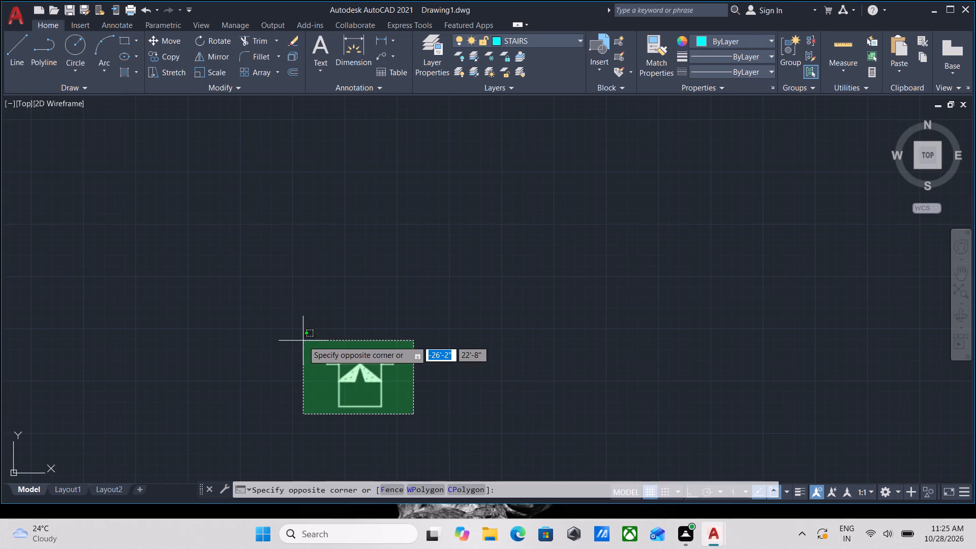
left_click(303, 341)
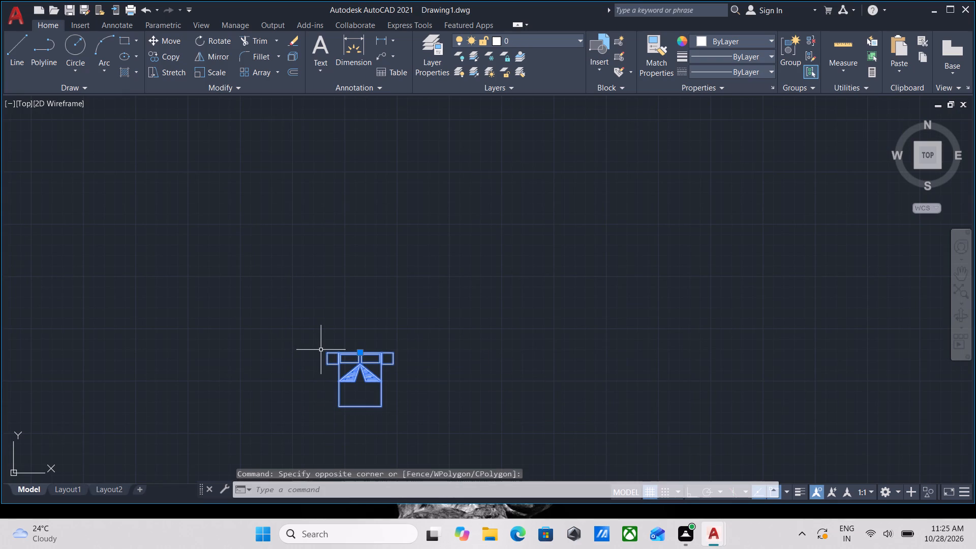
type("RO")
key("Return")
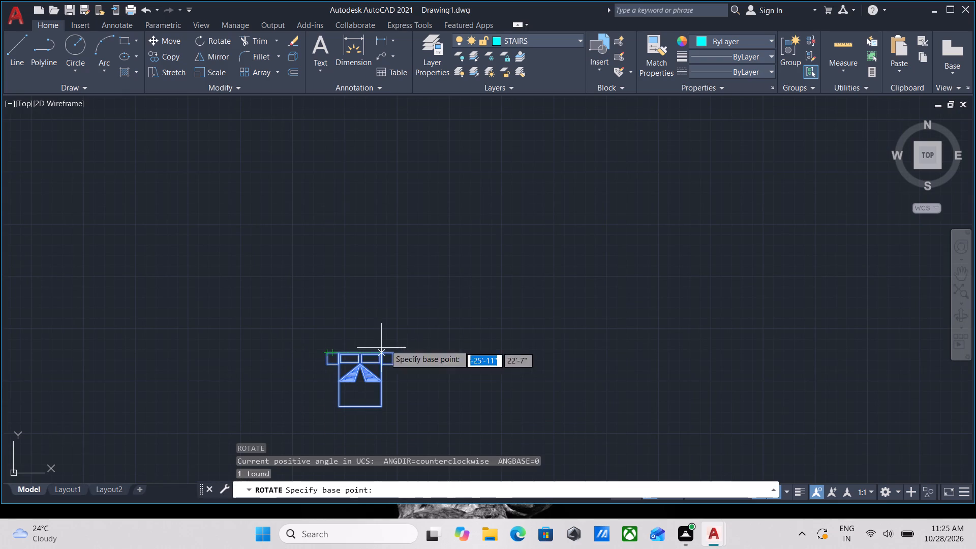
left_click(361, 351)
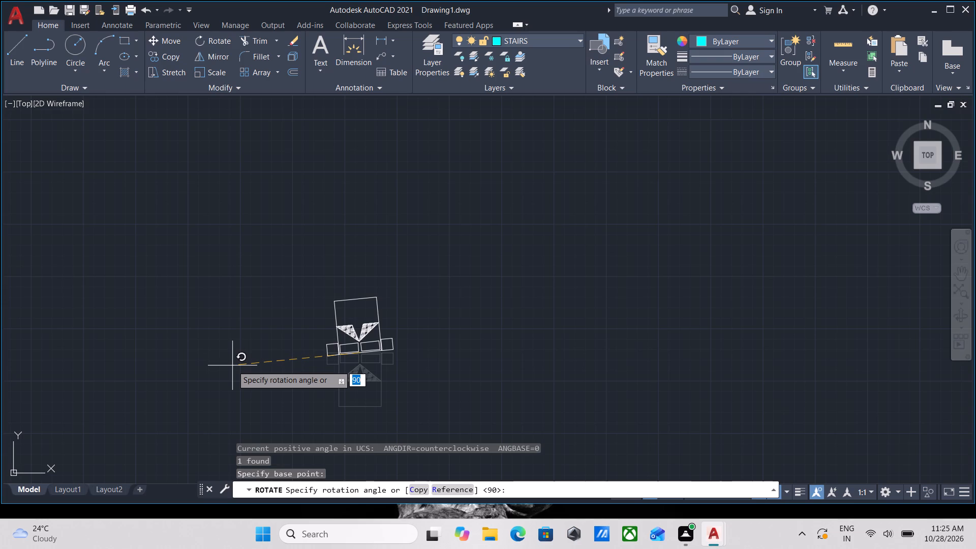
key("F8")
left_click(231, 343)
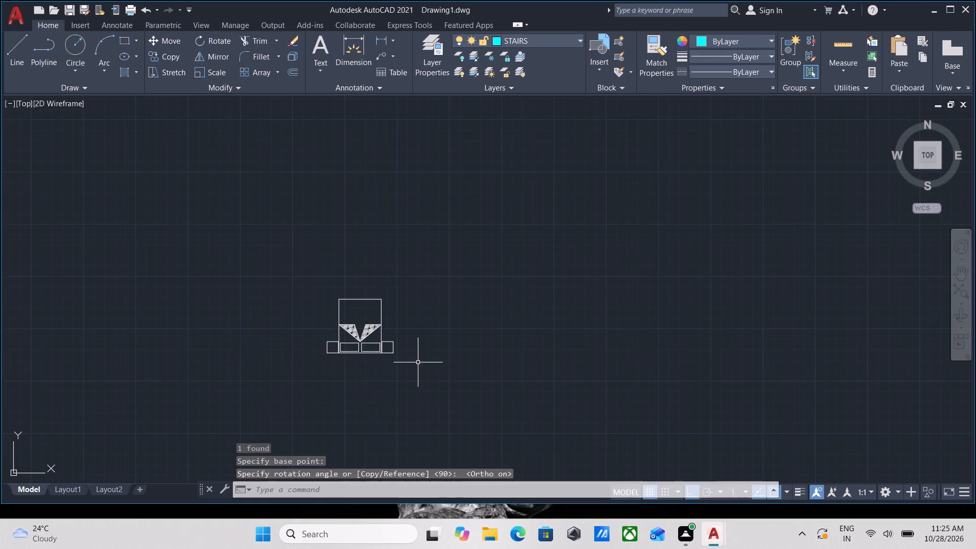
Copy the rotated bed from its headboard midpoint into the left plan's bottom-right room, just above the bottom-wall window.
scroll(418, 362, "up", 2)
left_click(415, 369)
left_click(318, 294)
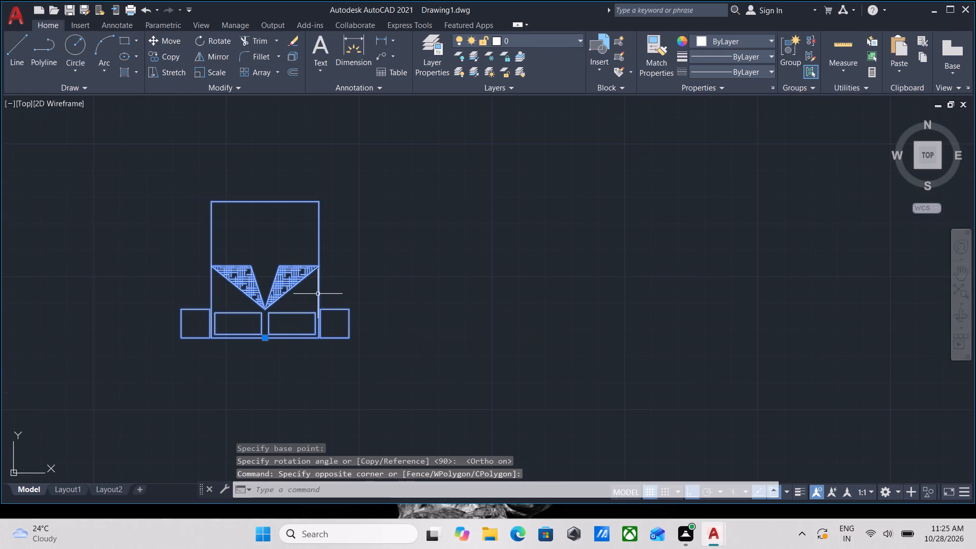
type("CO")
key("Return")
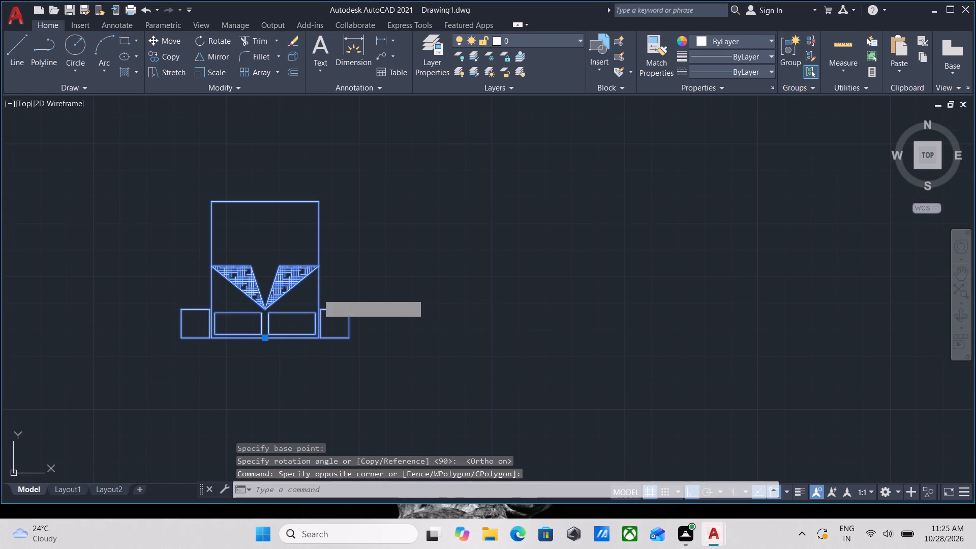
left_click(266, 338)
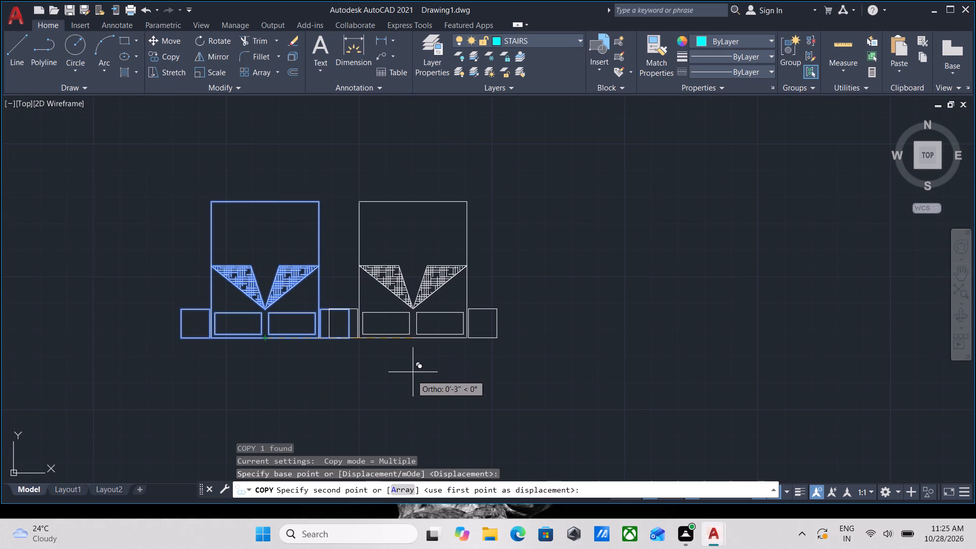
key("F8")
scroll(460, 371, "down", 3)
middle_click_drag(485, 377, 53, 327)
scroll(252, 325, "down", 4)
middle_click_drag(330, 326, 105, 279)
scroll(148, 269, "down", 3)
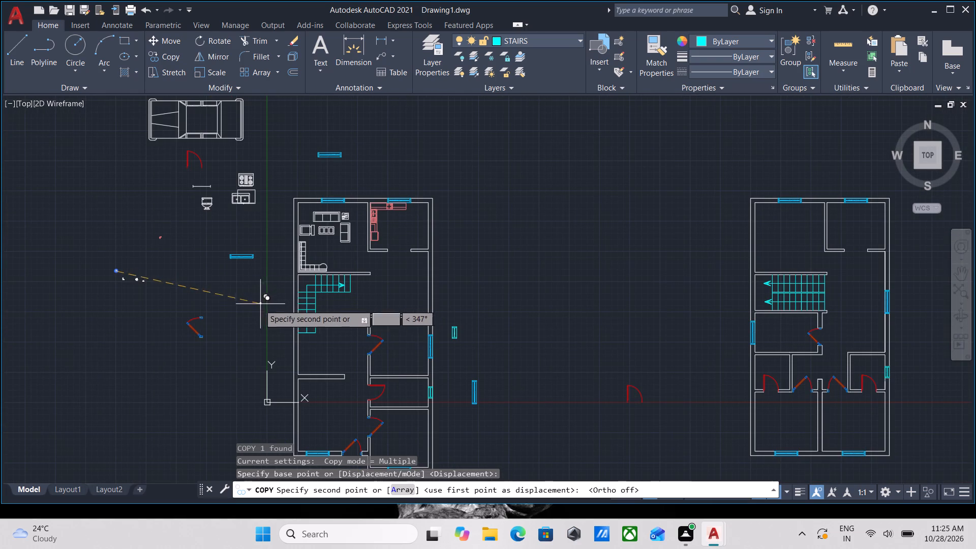
middle_click_drag(320, 422, 283, 373)
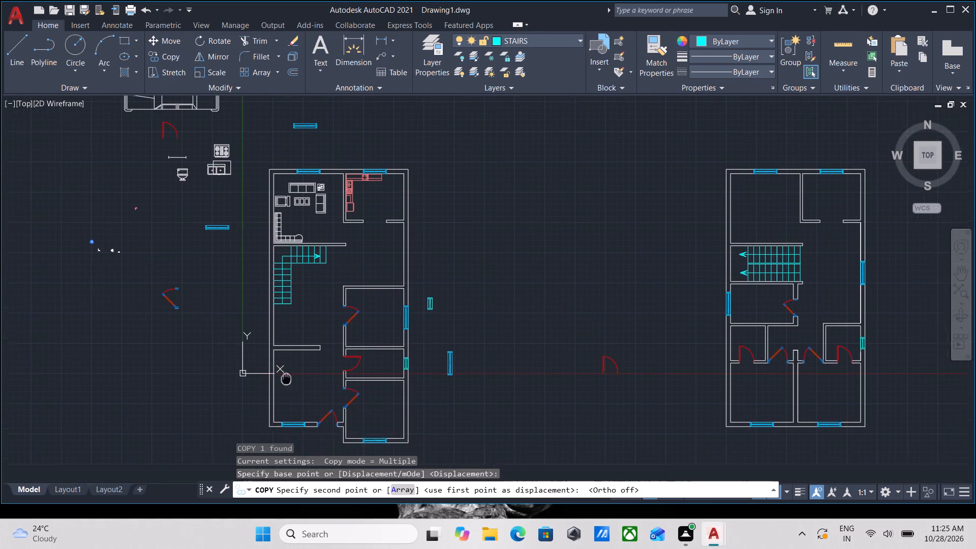
middle_click_drag(283, 373, 282, 368)
scroll(364, 385, "up", 7)
scroll(365, 384, "down", 4)
middle_click_drag(365, 382, 365, 382)
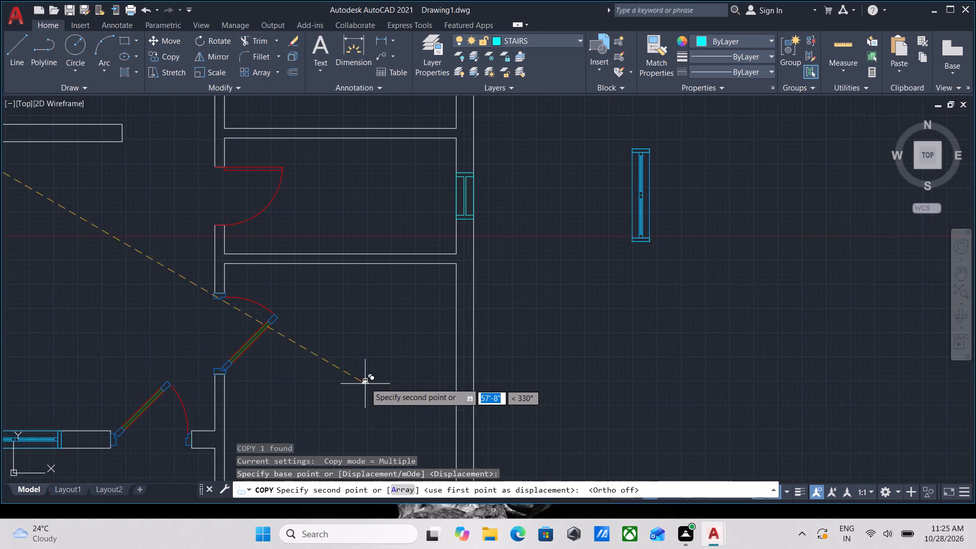
middle_click_drag(365, 382, 367, 266)
scroll(314, 334, "up", 1)
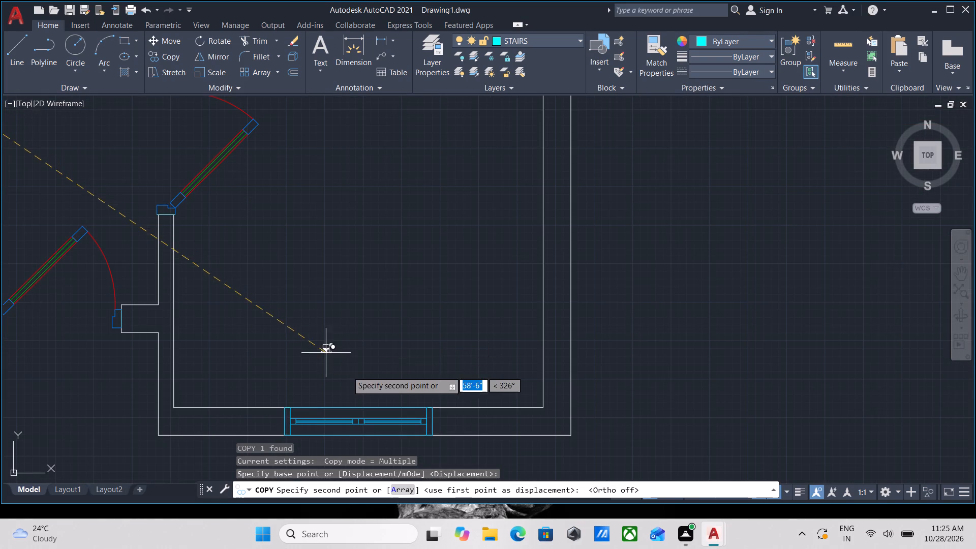
scroll(357, 384, "up", 3)
scroll(326, 405, "down", 1)
middle_click_drag(326, 405, 349, 315)
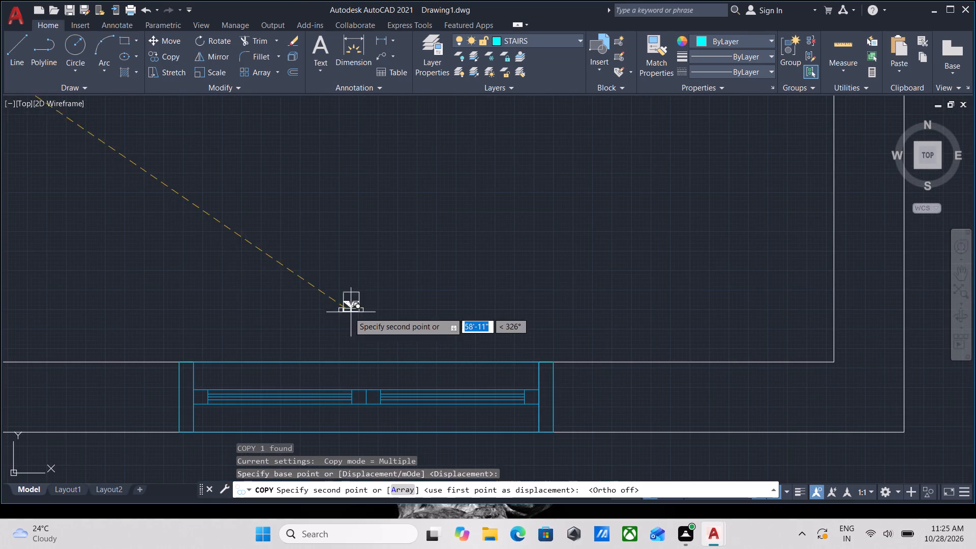
left_click(338, 338)
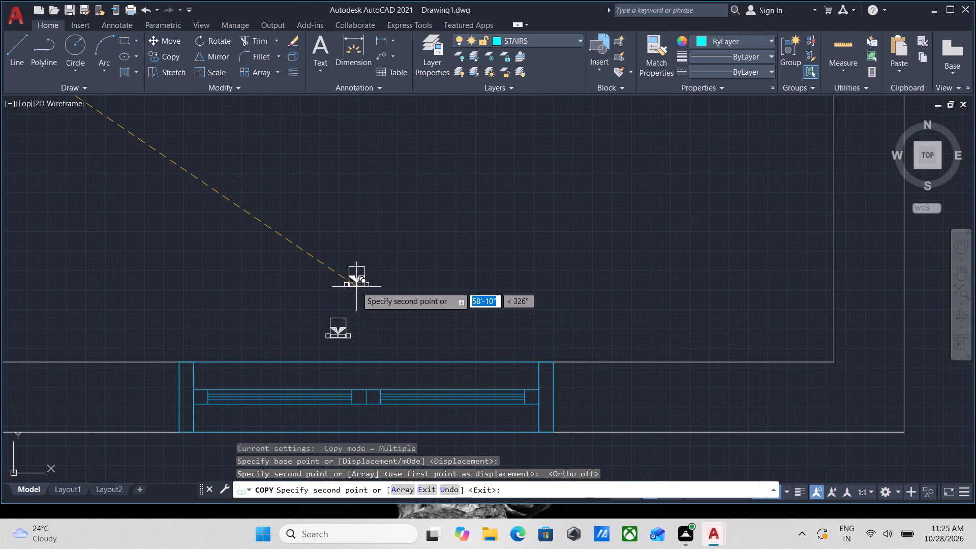
key("Escape")
Scale up the copied bed about its lower-left corner by a factor of about 1'-7".
scroll(342, 346, "up", 2)
left_click(342, 346)
left_click(316, 303)
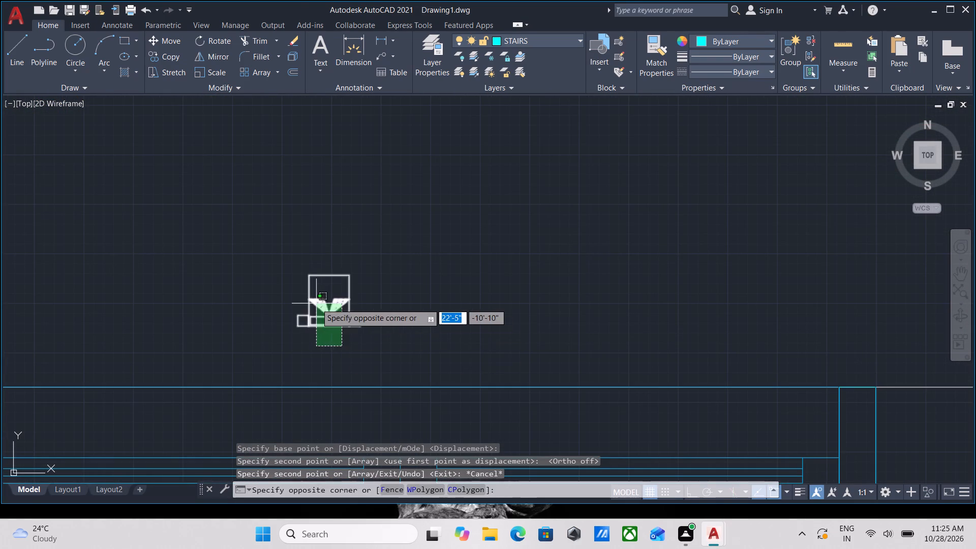
type("SCALE")
key("Return")
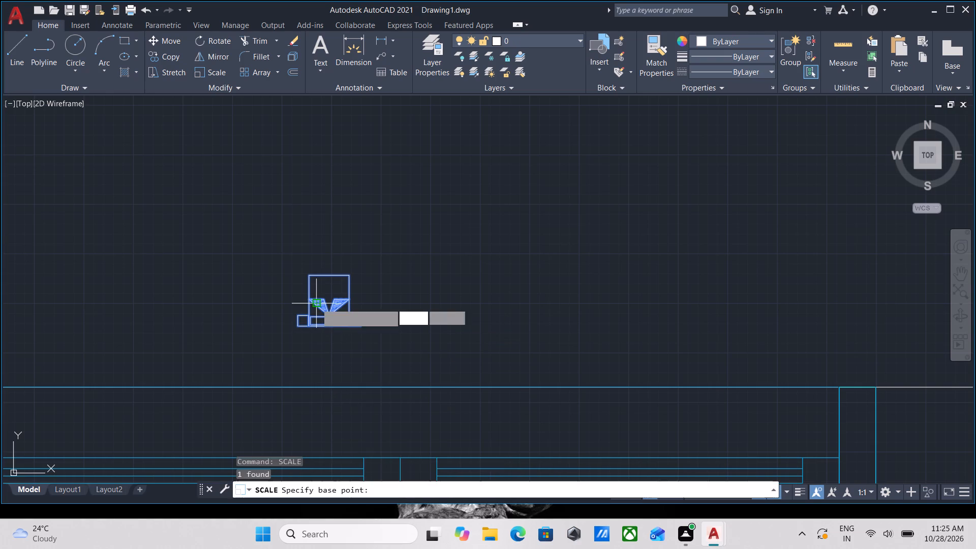
scroll(316, 306, "up", 2)
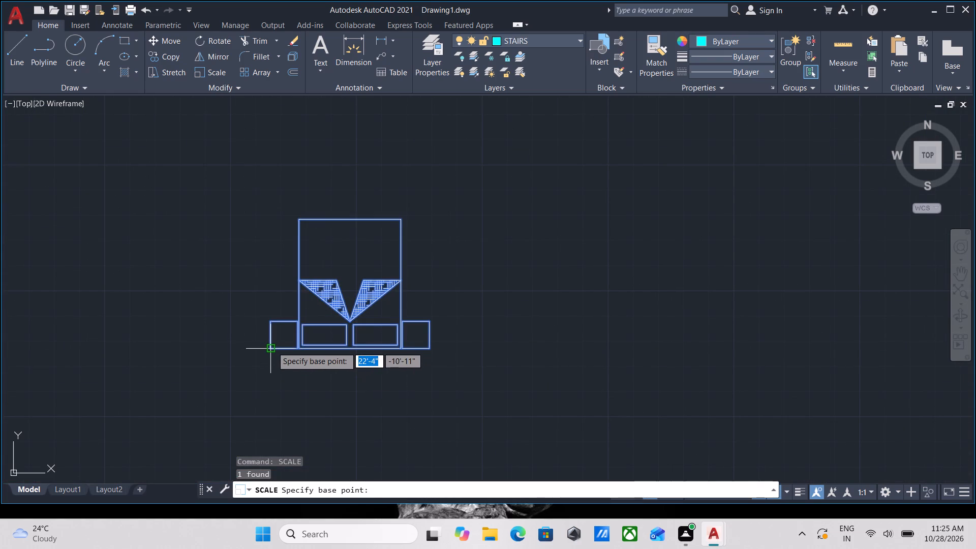
left_click(272, 347)
middle_click_drag(372, 352, 25, 335)
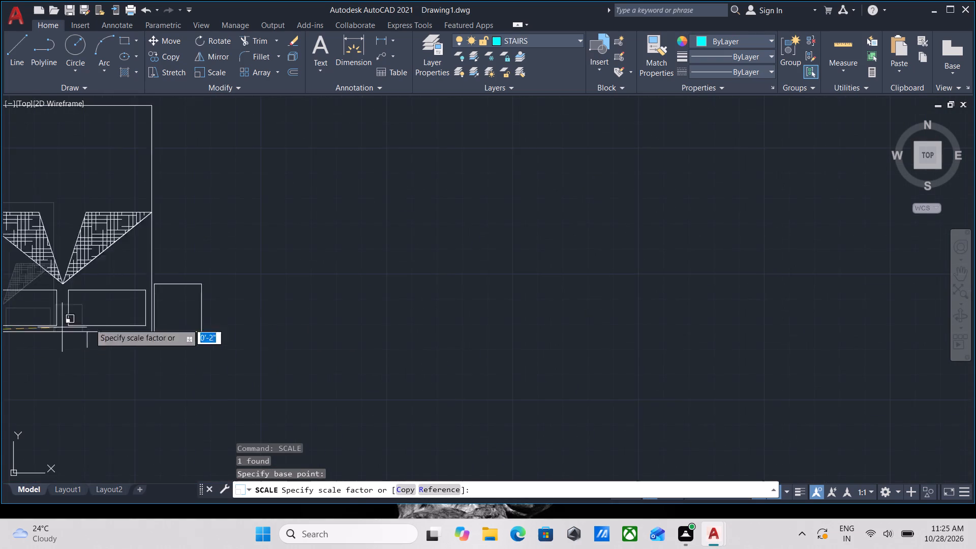
scroll(271, 320, "down", 7)
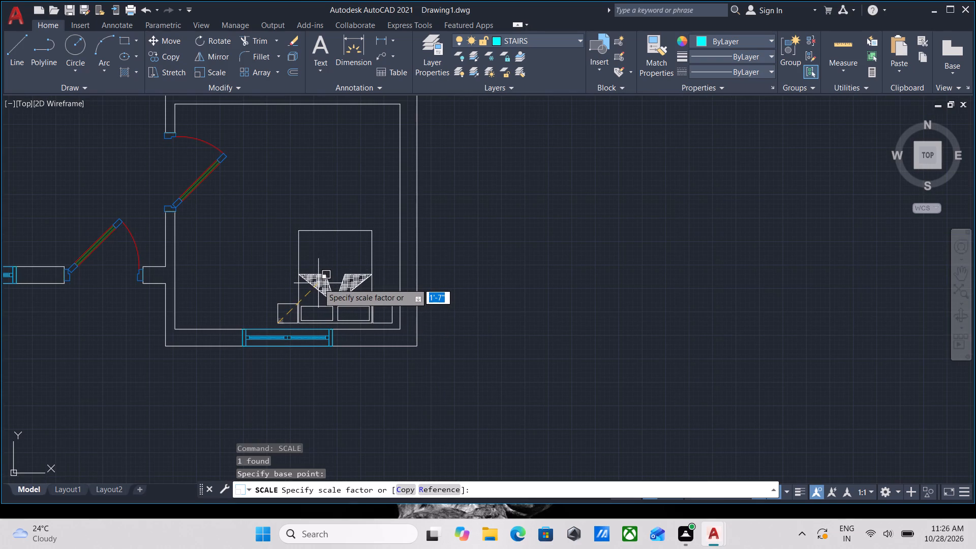
left_click(318, 283)
Move the enlarged bed by its headboard midpoint away from the right wall, roughly centring it above the bottom window.
scroll(308, 284, "up", 2)
left_click(304, 310)
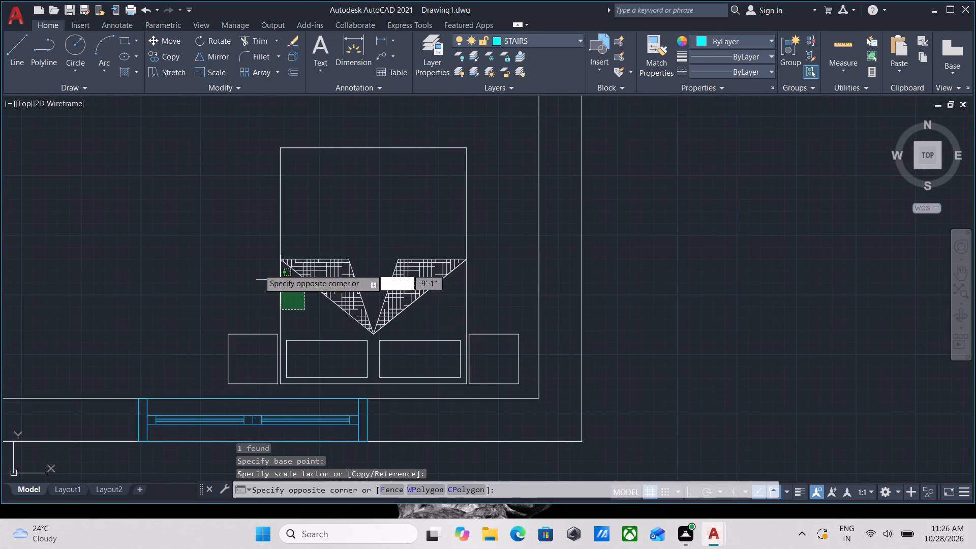
left_click(233, 255)
key("m")
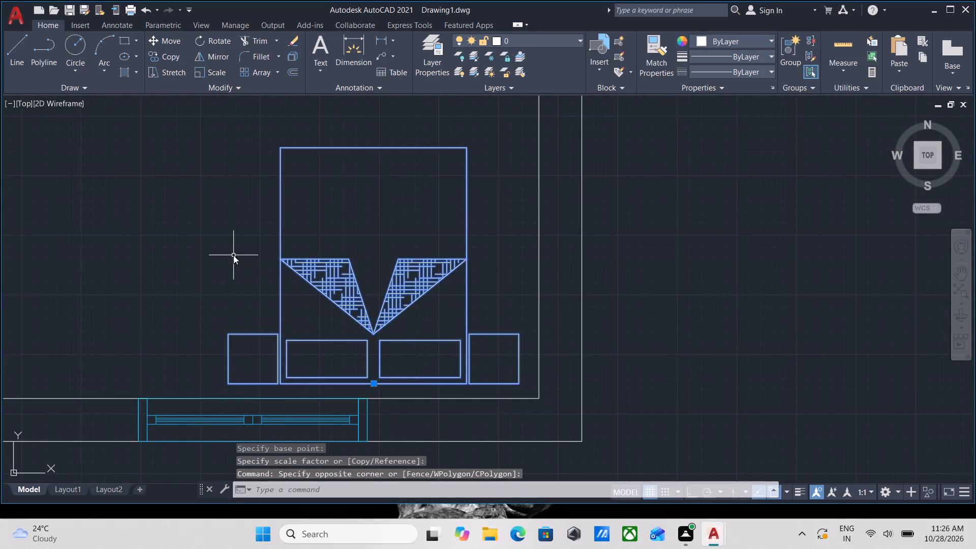
key("Return")
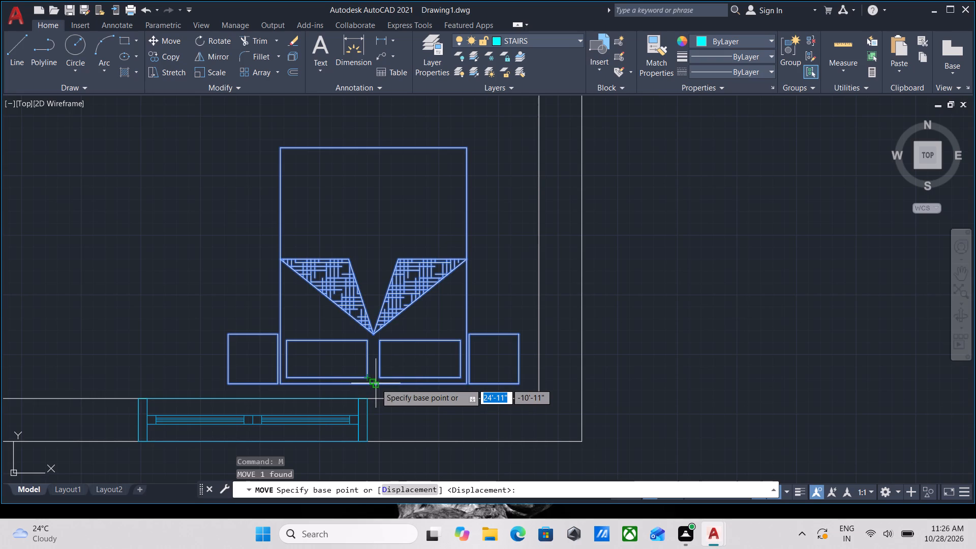
scroll(376, 384, "up", 2)
left_click(376, 384)
scroll(220, 352, "down", 1)
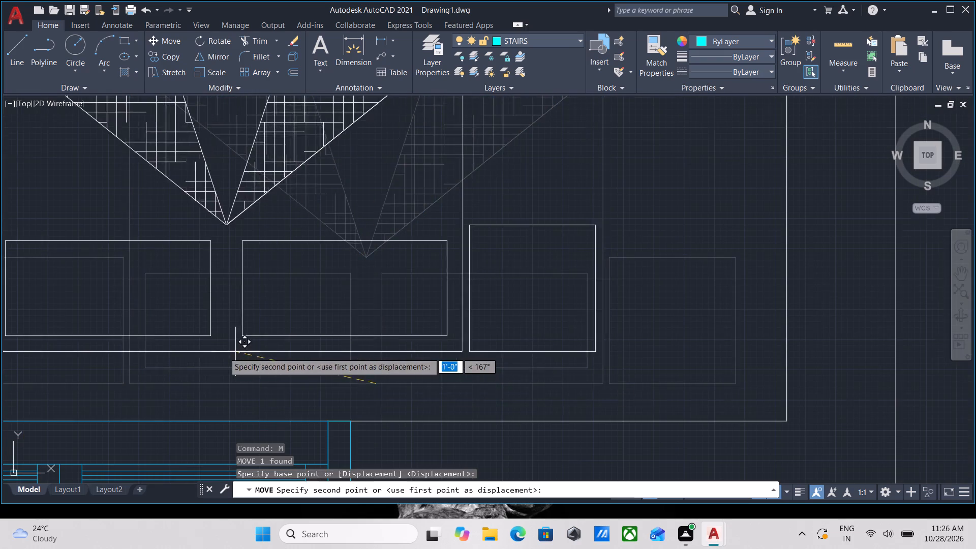
scroll(220, 352, "down", 1)
middle_click_drag(217, 352, 382, 369)
scroll(360, 363, "down", 2)
middle_click_drag(329, 354, 370, 379)
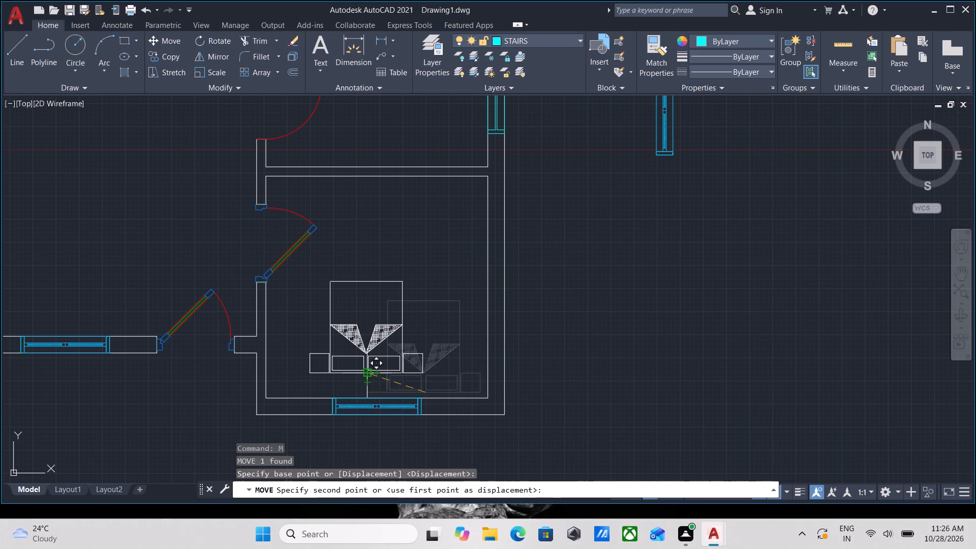
left_click(364, 370)
key("Escape")
Scale up the bed in the left plan's bottom-right room about its lower-left corner to roughly four-fifths of the room's width.
scroll(359, 373, "up", 2)
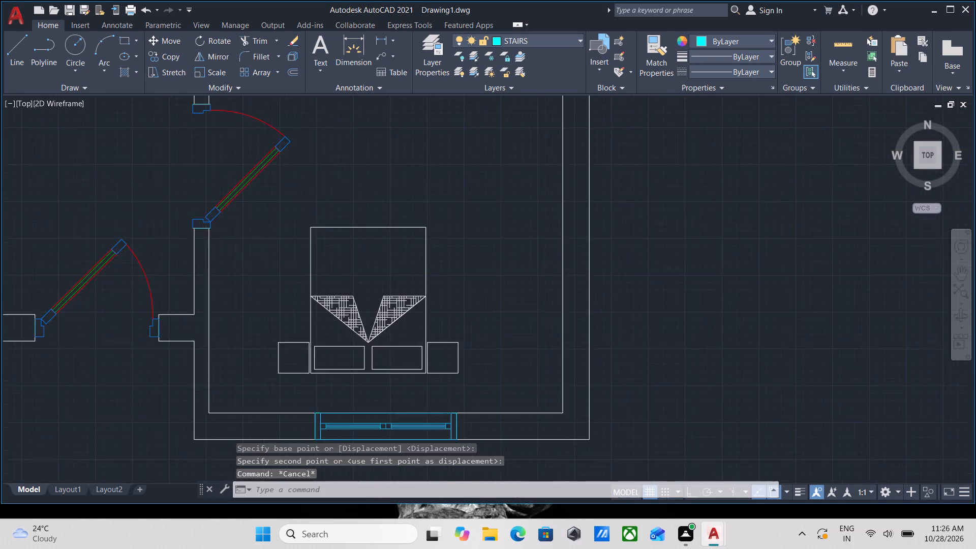
left_click(358, 387)
left_click(317, 335)
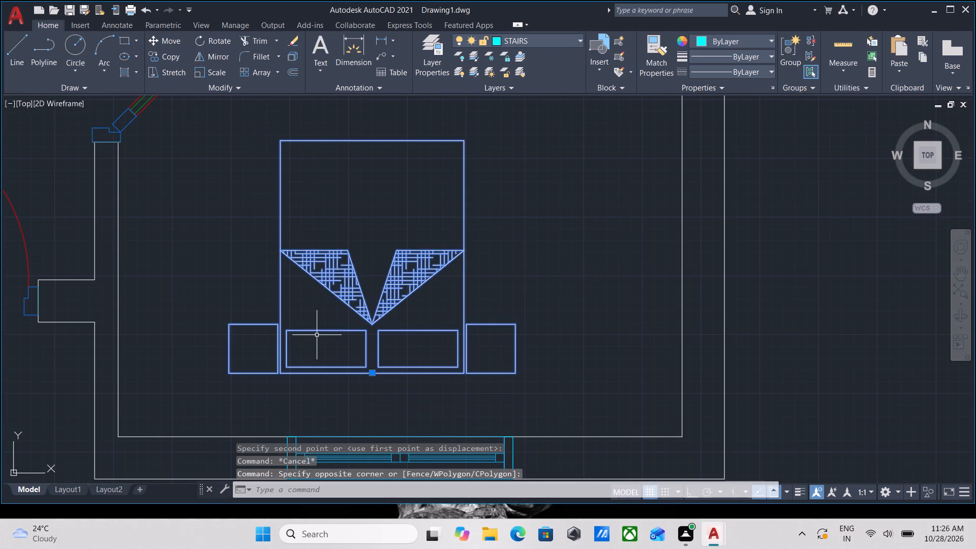
type("SCA")
type("LE")
key("Return")
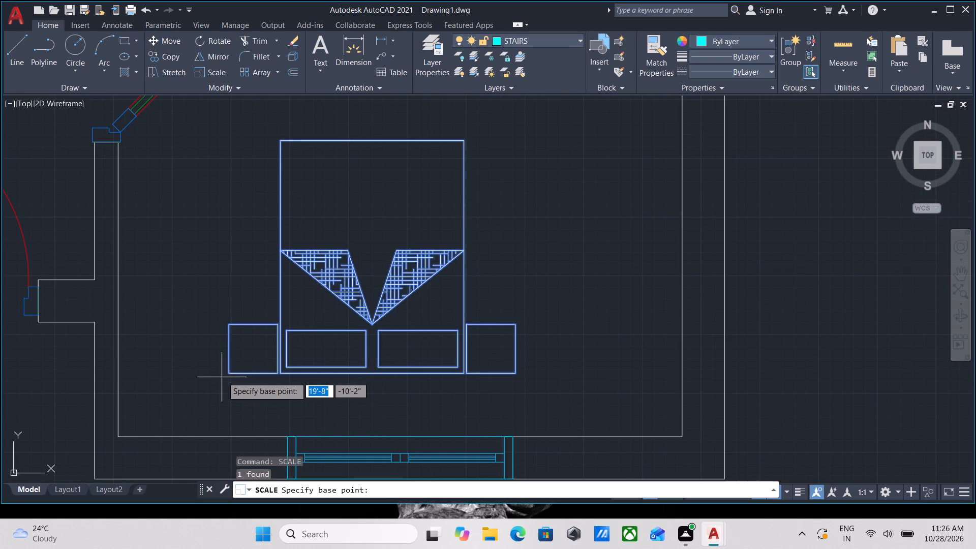
left_click(230, 373)
middle_click_drag(350, 374, 190, 367)
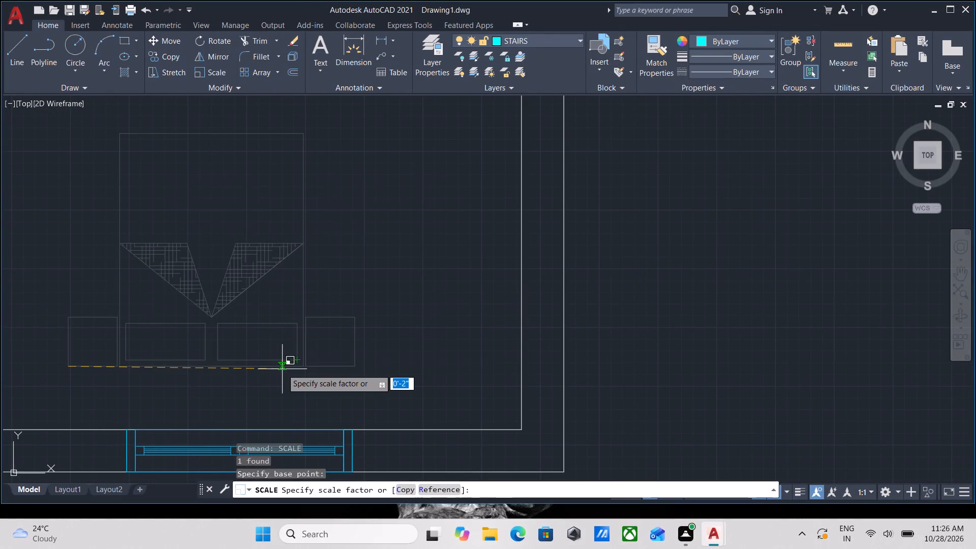
scroll(282, 369, "down", 1)
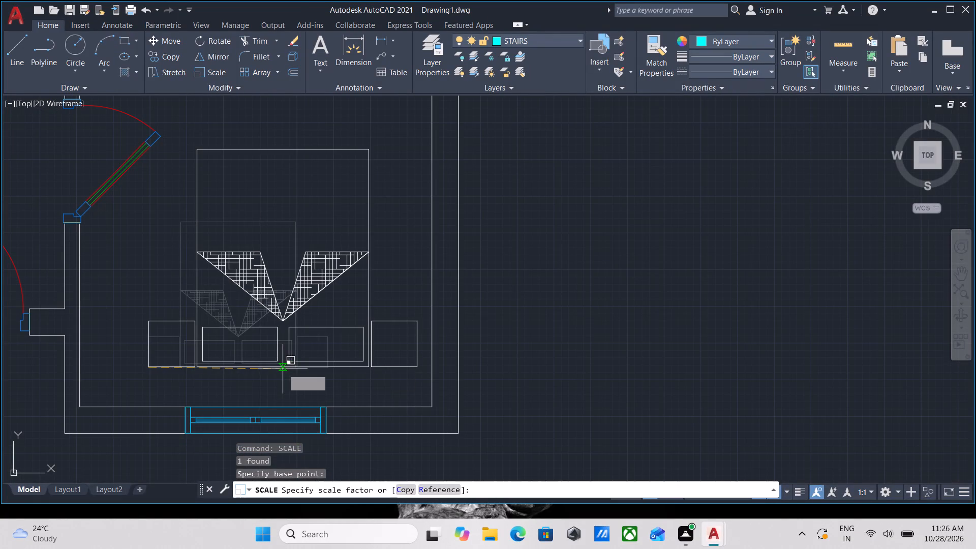
left_click(286, 368)
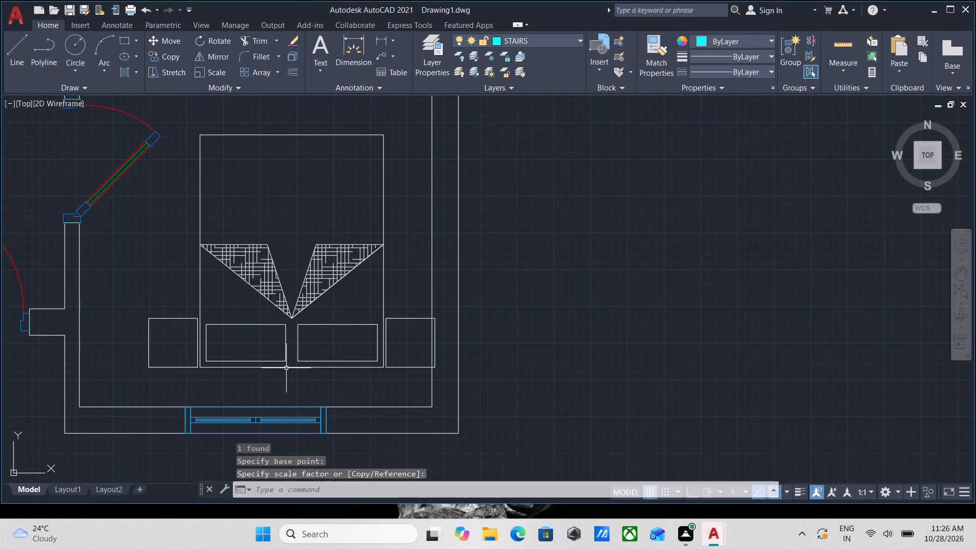
Move the enlarged bed by its headboard midpoint so it sits against the bottom wall, roughly centred between the room's side walls.
left_click(278, 358)
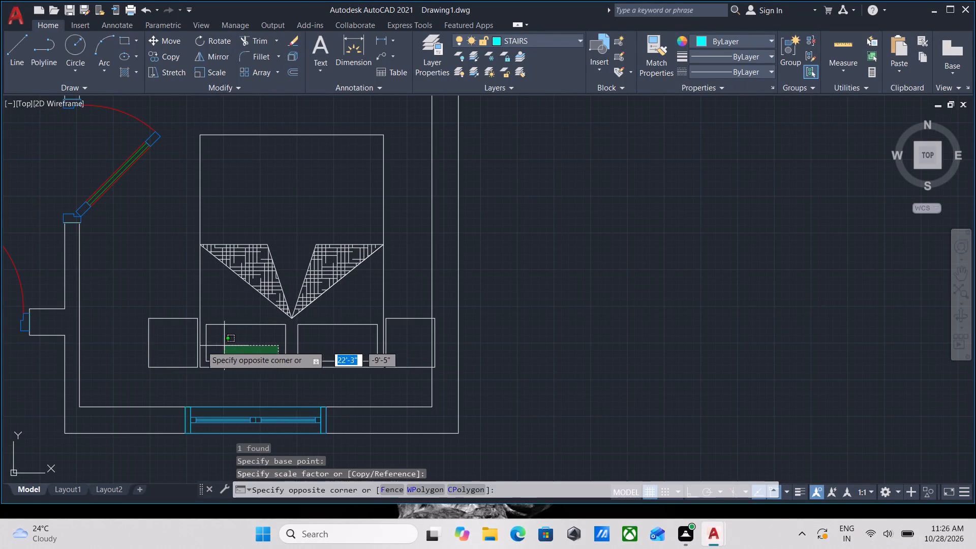
left_click(161, 346)
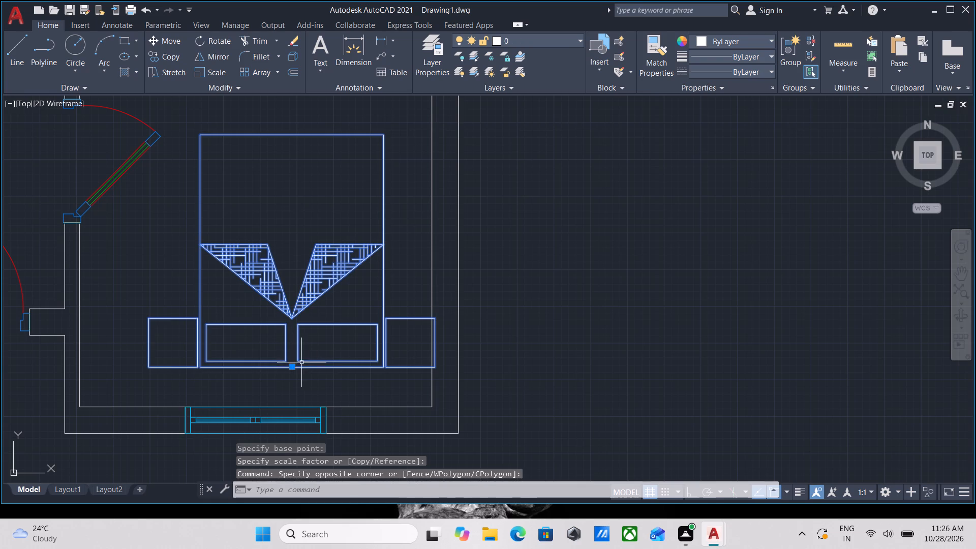
left_click(294, 368)
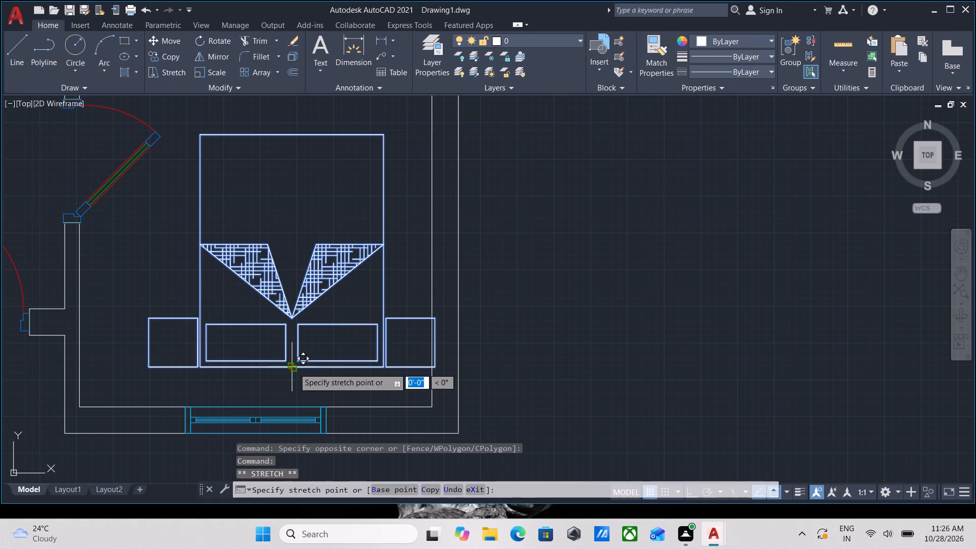
left_click(270, 398)
scroll(270, 362, "down", 2)
middle_click_drag(270, 362, 295, 398)
key("Escape")
Examine the left floor plan's rooms and the loose blocks beside it for the next furniture to place.
middle_click_drag(79, 332, 160, 360)
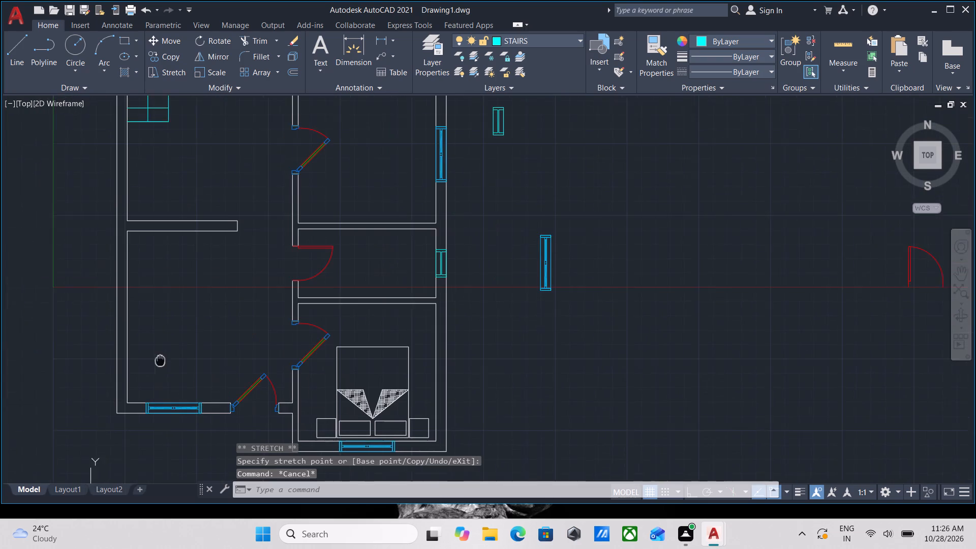
middle_click_drag(187, 347, 331, 358)
scroll(345, 347, "down", 2)
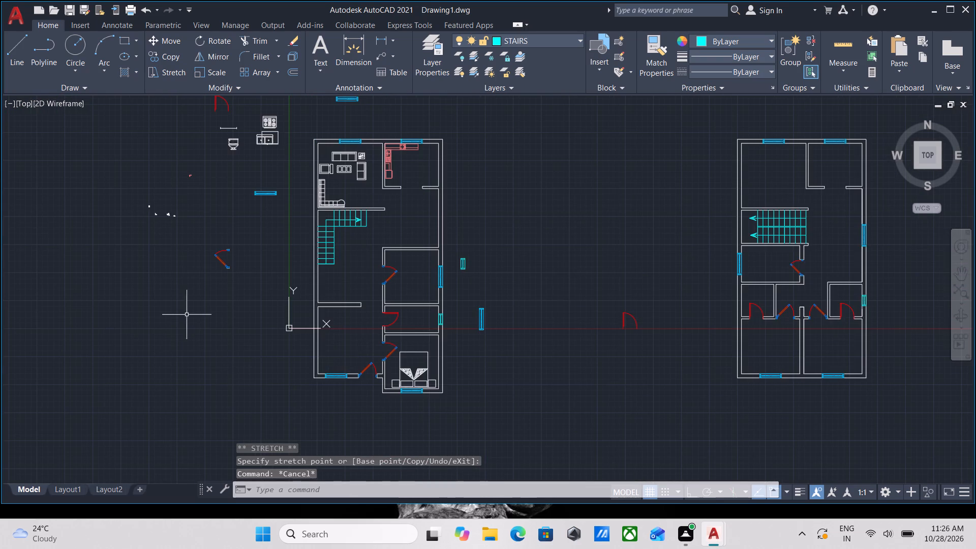
scroll(413, 320, "up", 1)
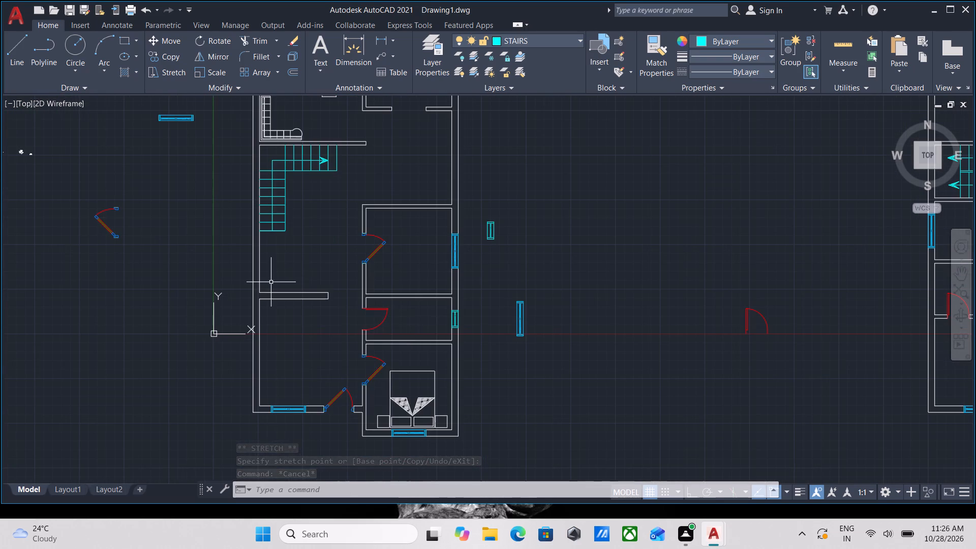
scroll(337, 361, "up", 1)
scroll(335, 356, "down", 1)
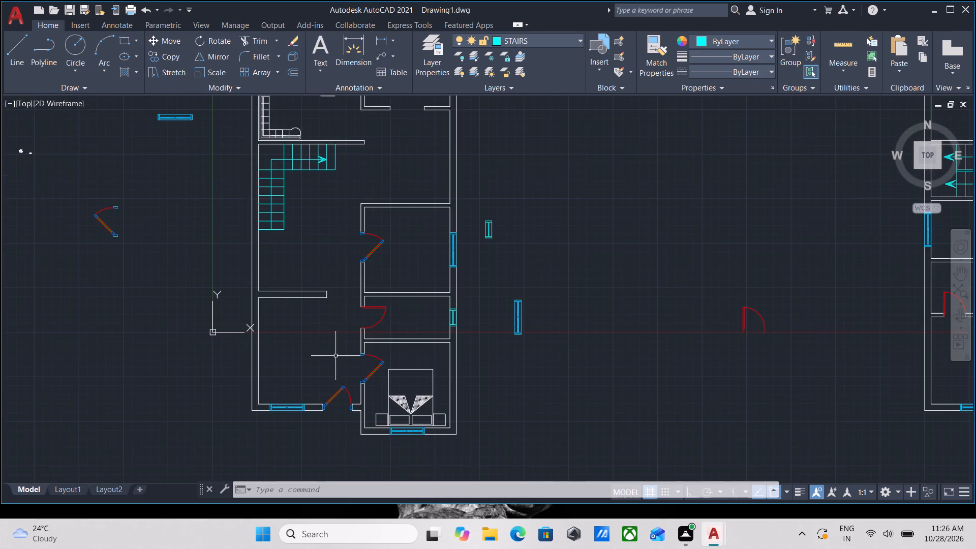
middle_click_drag(335, 356, 361, 472)
middle_click_drag(363, 349, 348, 369)
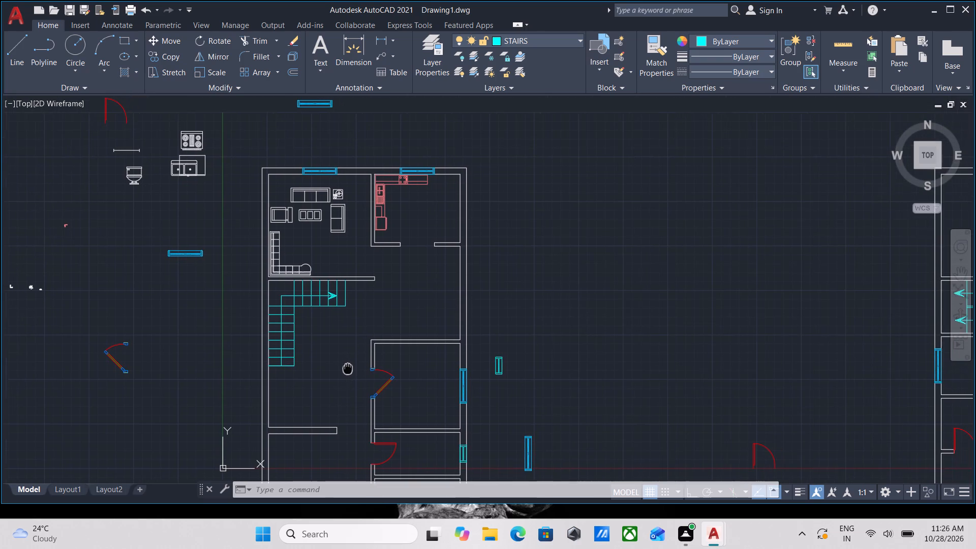
scroll(320, 369, "down", 2)
middle_click_drag(320, 369, 321, 324)
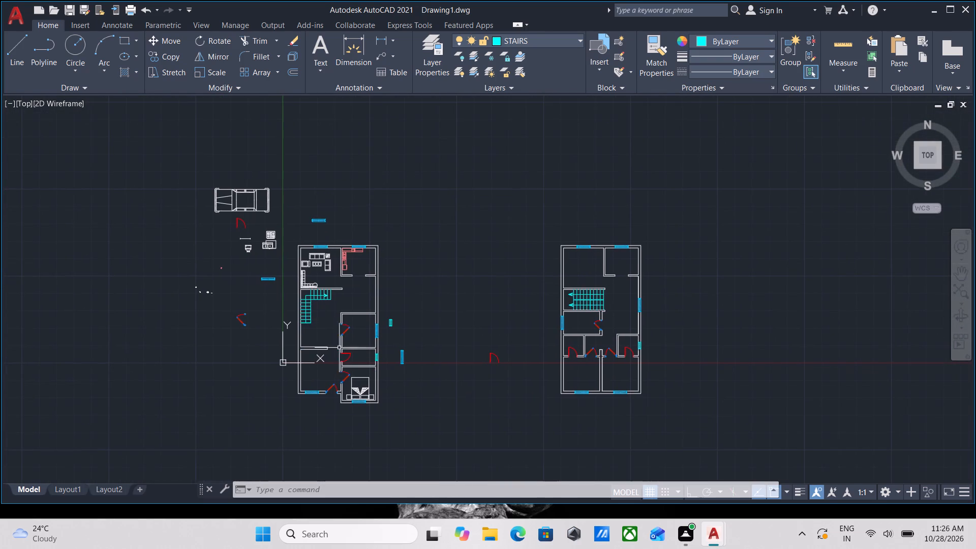
scroll(354, 363, "up", 2)
middle_click_drag(274, 307, 343, 457)
middle_click_drag(302, 329, 324, 369)
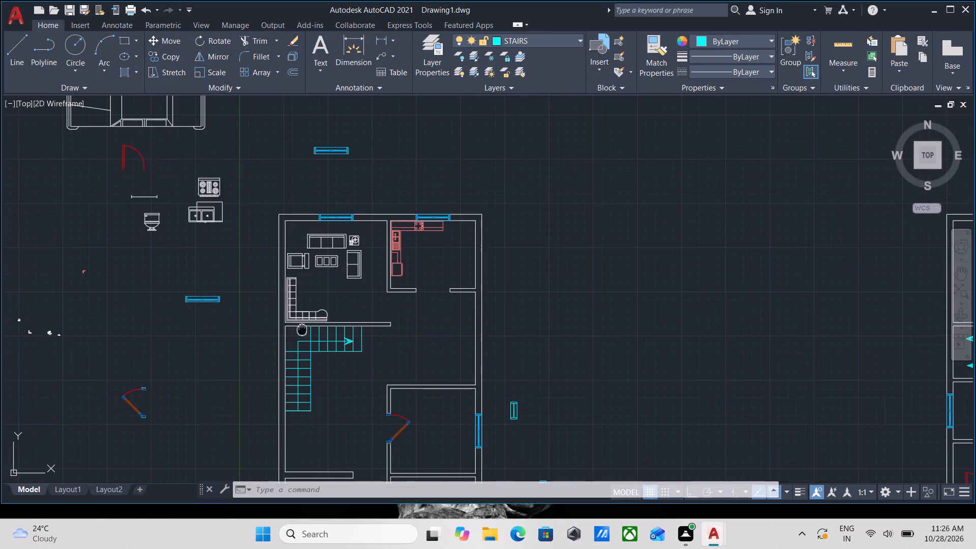
middle_click_drag(324, 369, 364, 444)
Copy the living-room set with two cushioned sofas, square table and angled armchair into the left plan's bottom-left room, below the short partition wall.
scroll(64, 448, "up", 1)
middle_click_drag(76, 447, 137, 322)
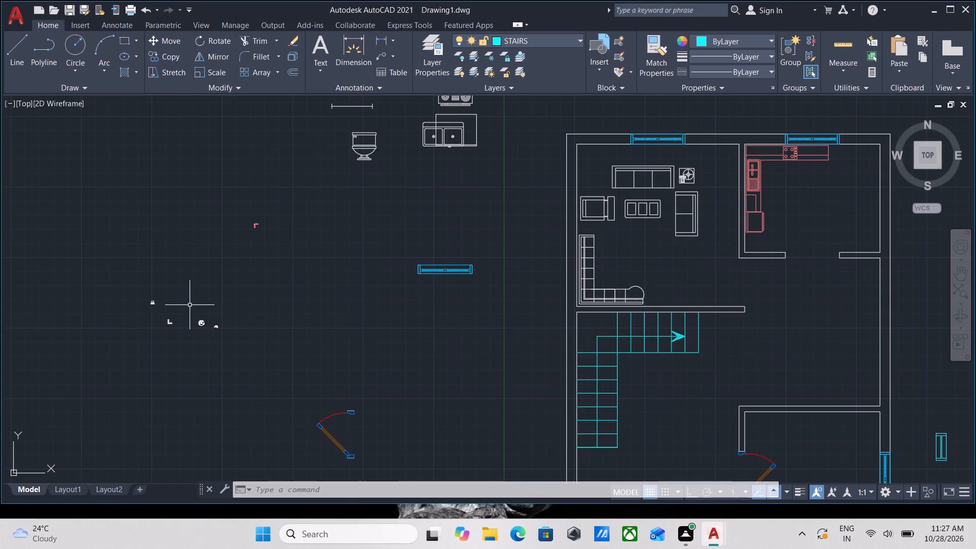
scroll(179, 384, "up", 1)
scroll(254, 321, "up", 2)
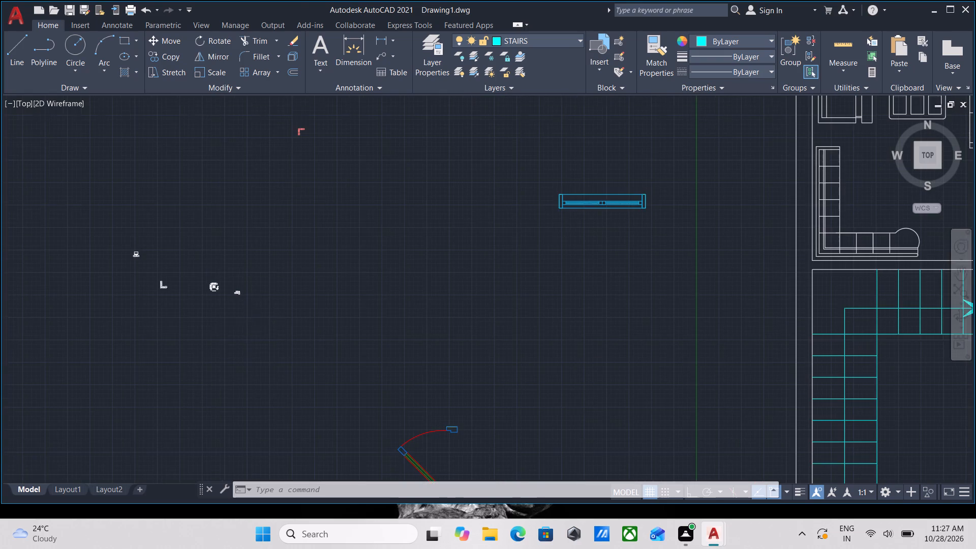
scroll(203, 284, "up", 2)
middle_click_drag(203, 284, 226, 361)
scroll(100, 259, "up", 2)
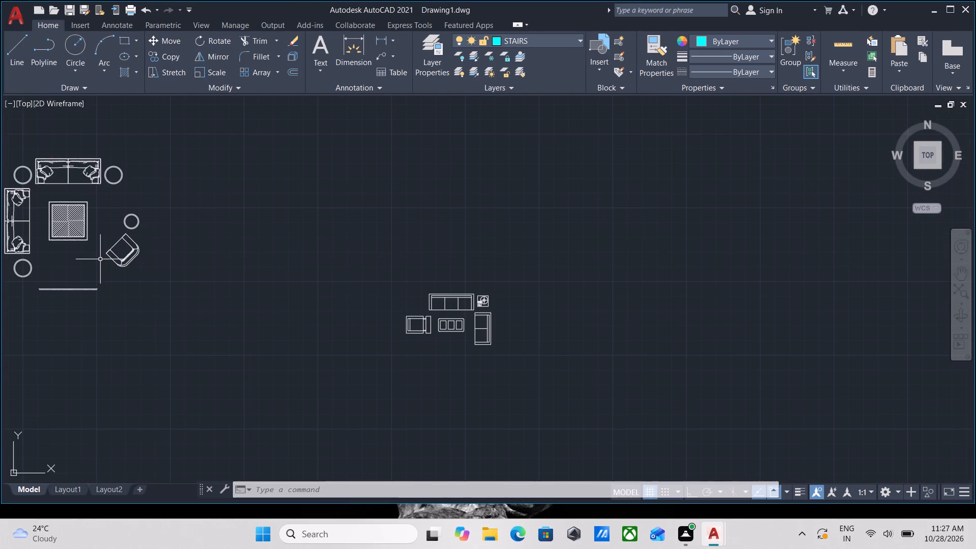
left_click(188, 319)
left_click(79, 222)
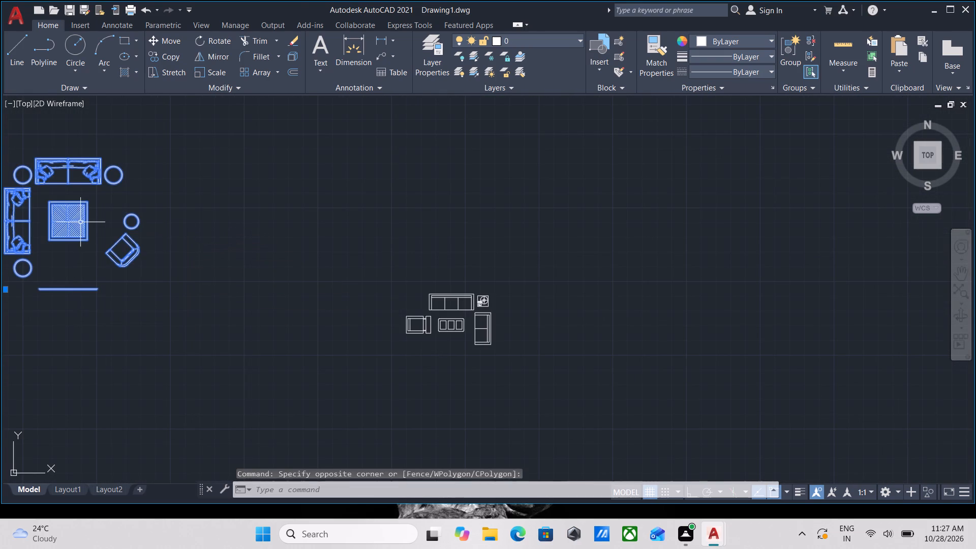
type("CO")
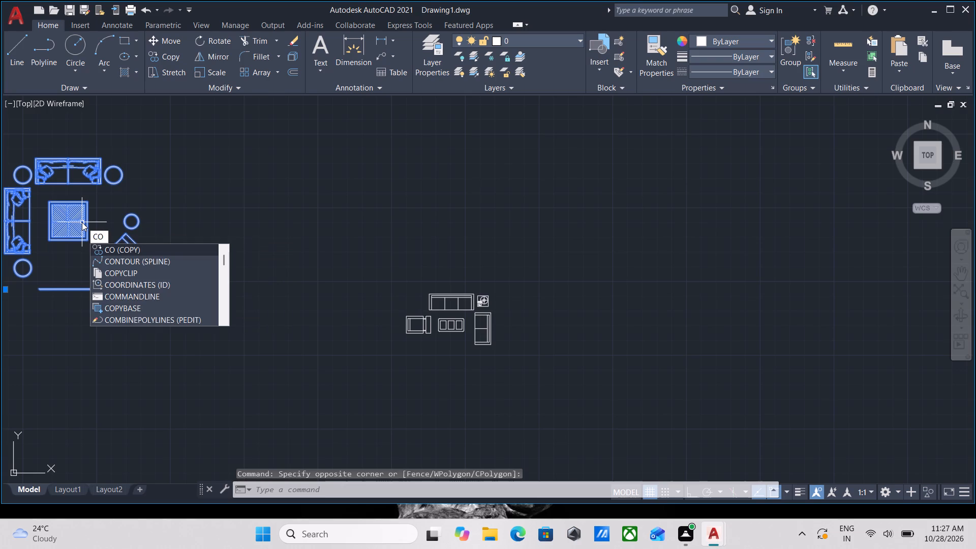
key("Return")
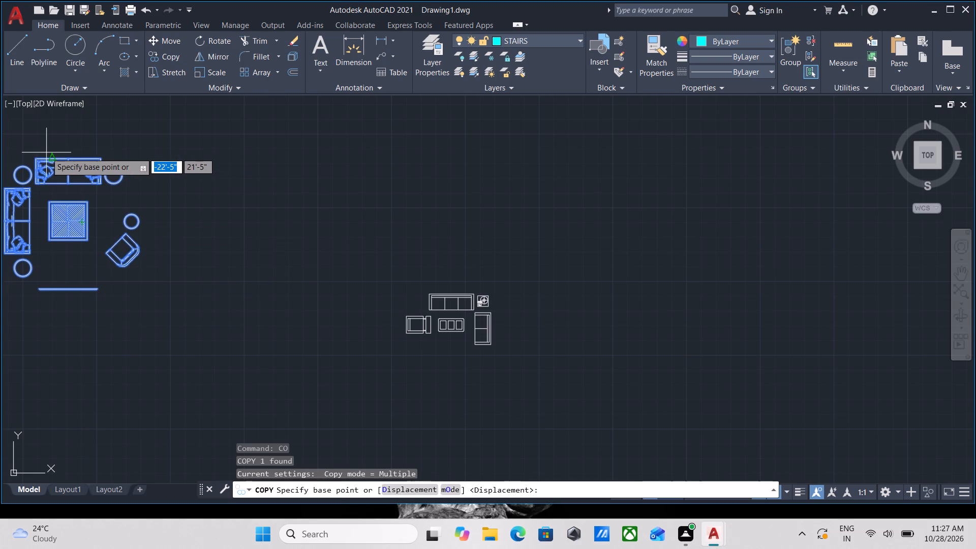
left_click(68, 163)
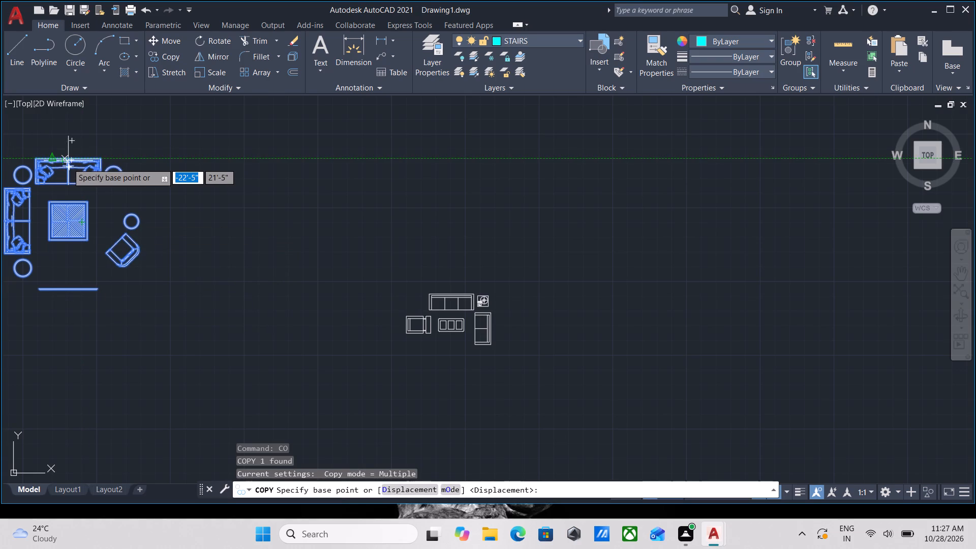
scroll(257, 342, "down", 2)
middle_click_drag(247, 303, 133, 216)
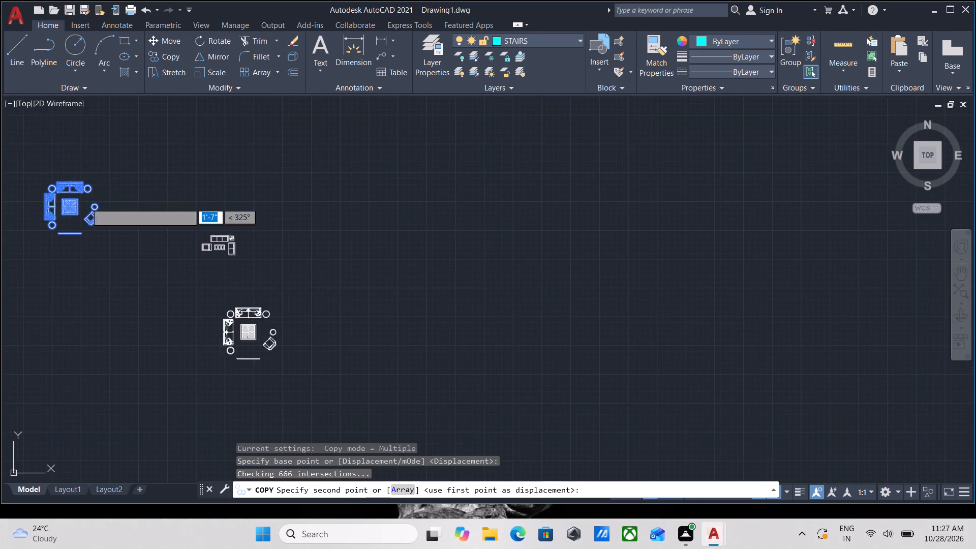
scroll(249, 283, "down", 5)
scroll(14, 295, "down", 3)
middle_click_drag(53, 277, 56, 252)
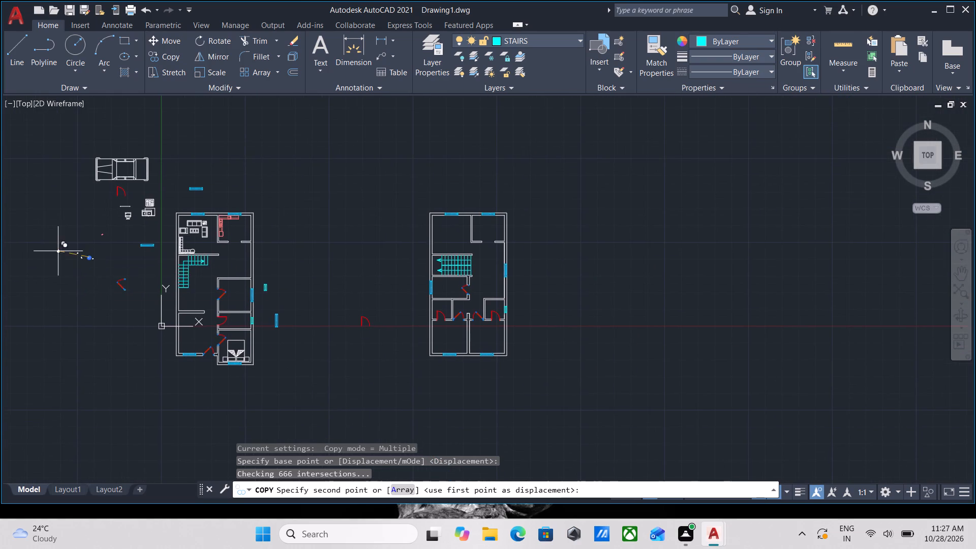
scroll(154, 325, "up", 3)
middle_click_drag(203, 334, 113, 335)
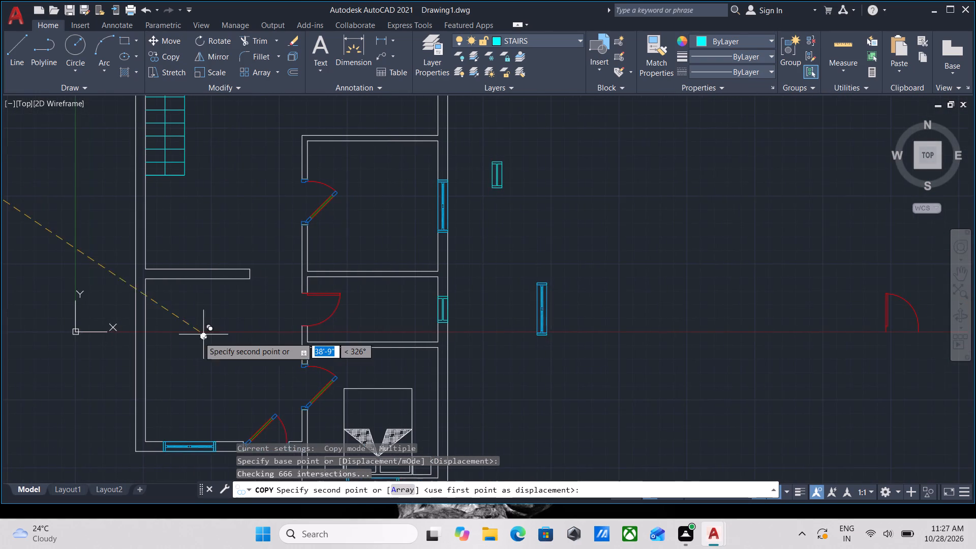
scroll(211, 343, "up", 3)
scroll(147, 330, "down", 2)
middle_click_drag(147, 330, 232, 383)
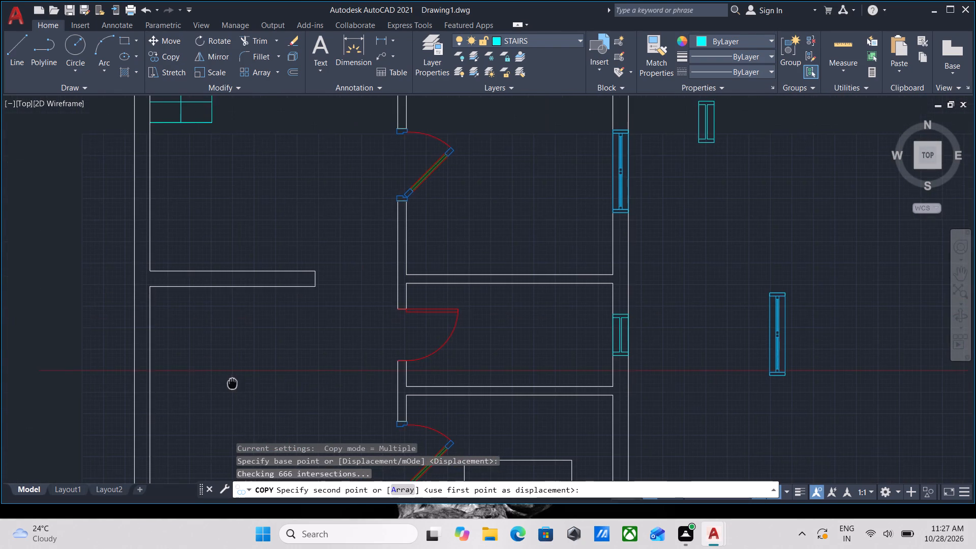
scroll(212, 355, "up", 4)
middle_click_drag(212, 327, 248, 440)
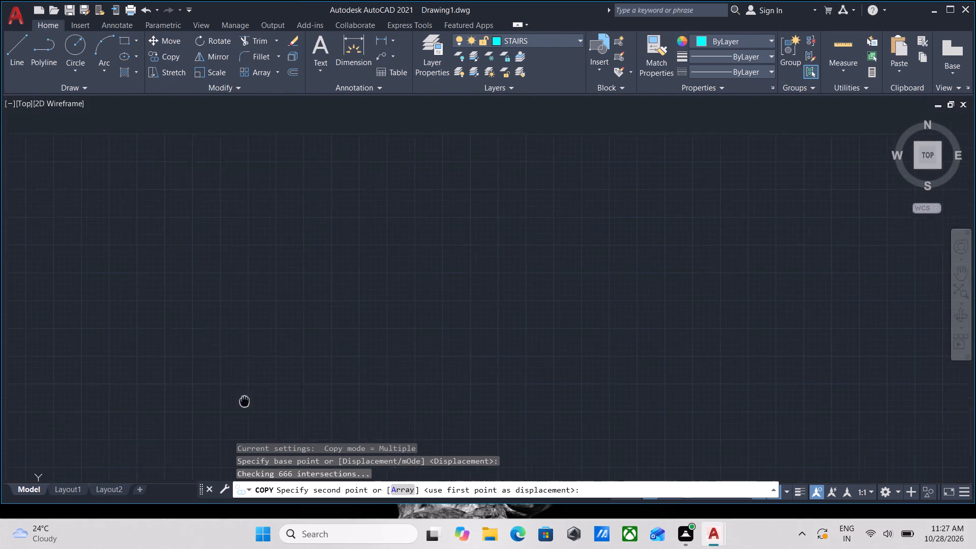
middle_click_drag(248, 440, 248, 455)
scroll(242, 363, "down", 2)
left_click(242, 339)
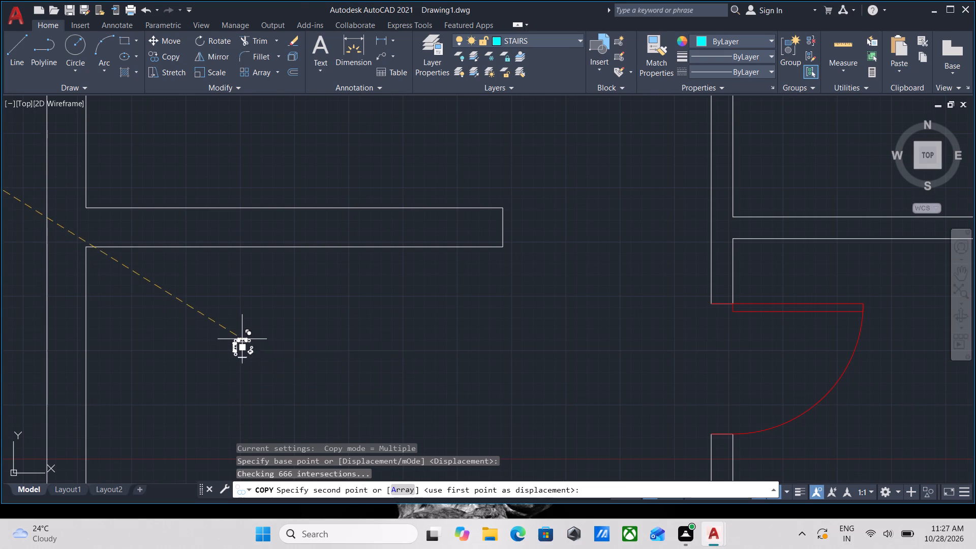
scroll(221, 341, "up", 2)
key("Escape")
scroll(221, 341, "up", 2)
key("Escape")
Scale up the copied living-room set about its upper sofa's top-left corner until that sofa is roughly half the short partition wall's length.
scroll(176, 333, "down", 2)
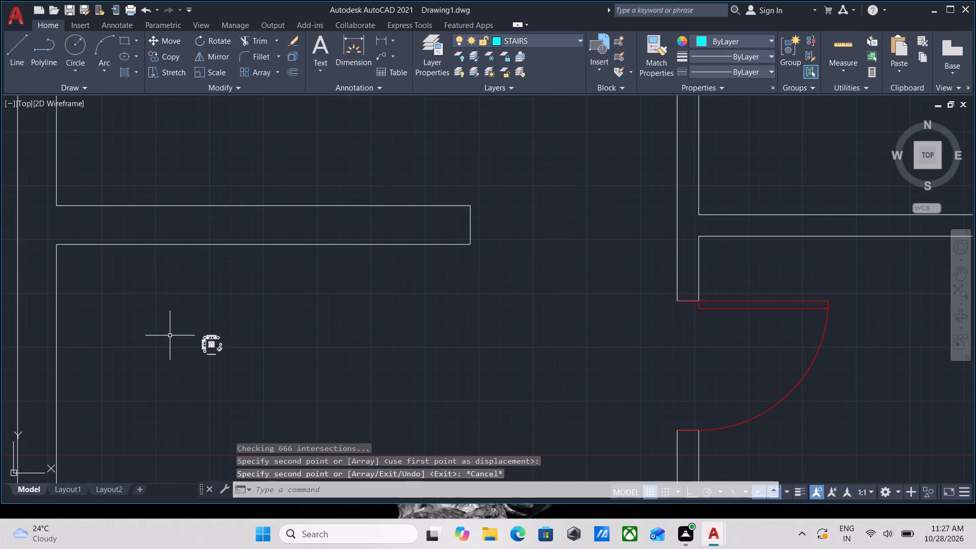
scroll(227, 355, "up", 3)
left_click(237, 356)
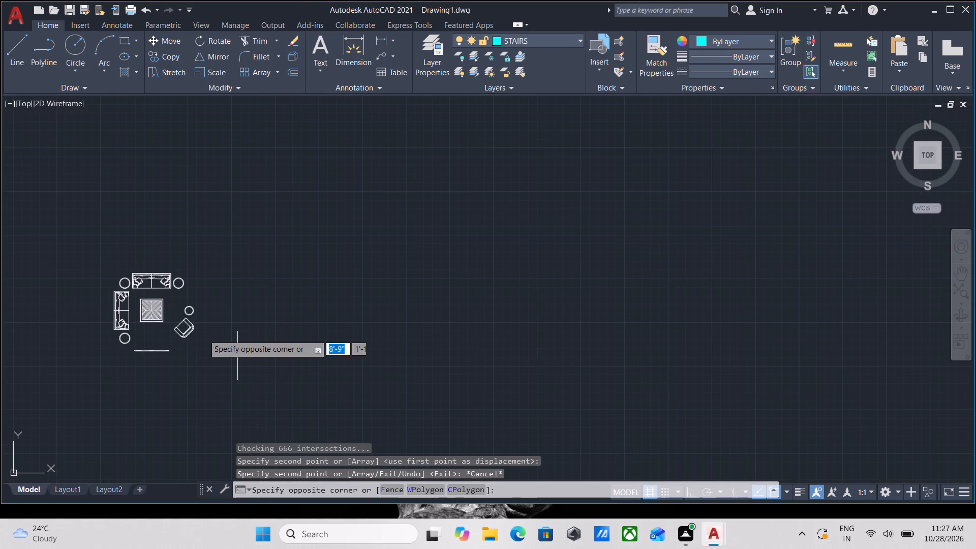
left_click(138, 303)
middle_click_drag(137, 306, 136, 406)
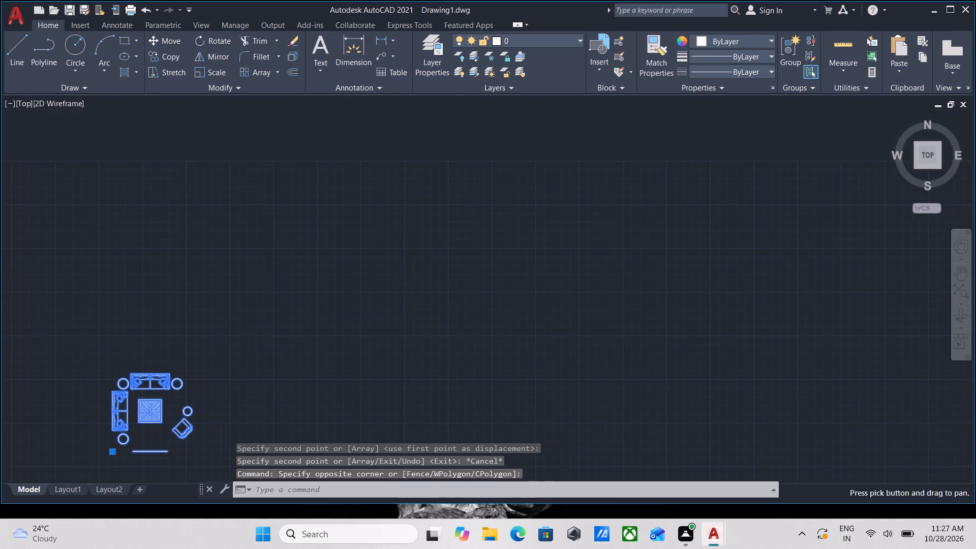
type("SCA")
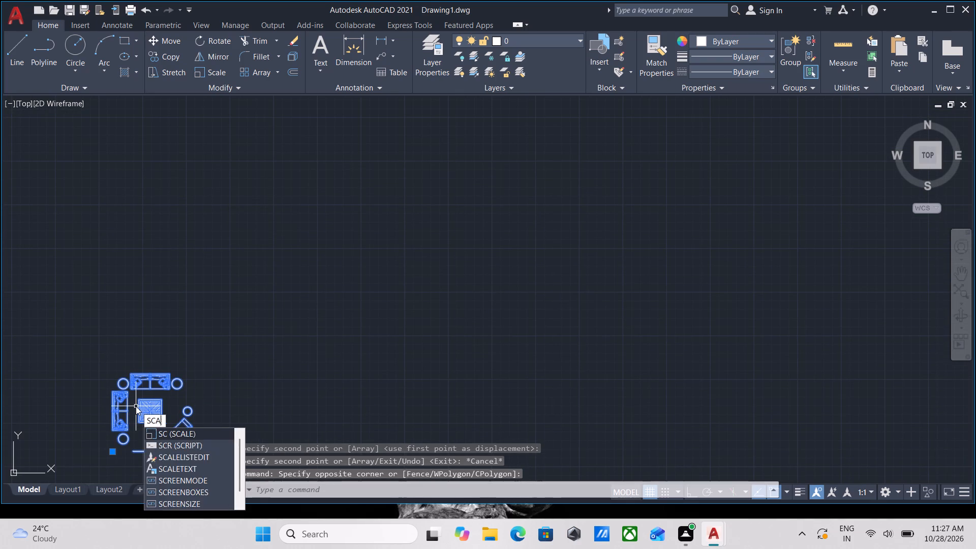
type("LE")
key("Return")
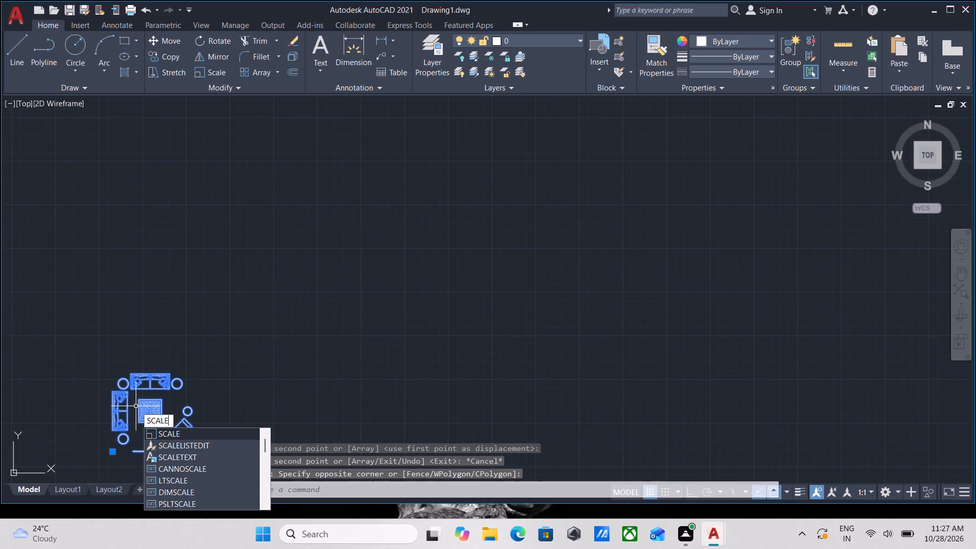
scroll(116, 355, "up", 2)
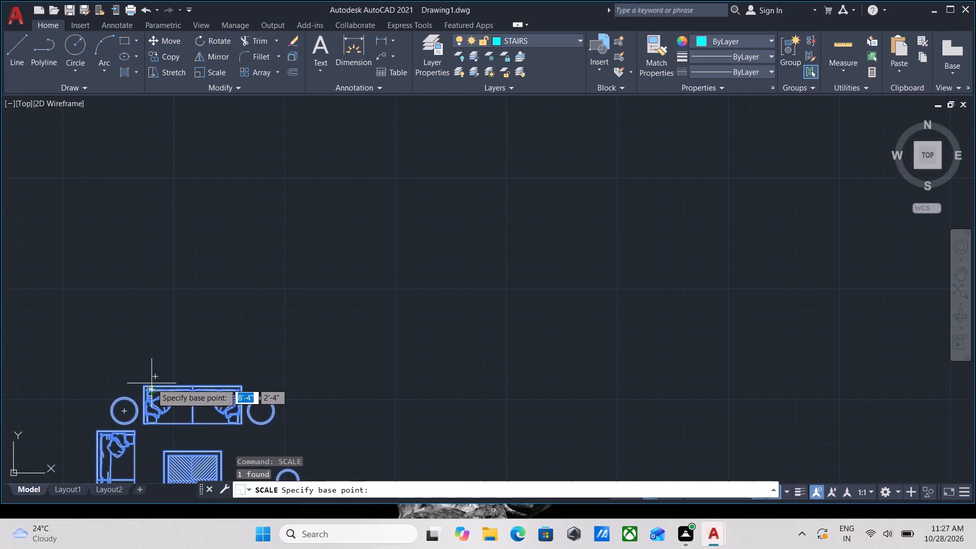
scroll(146, 385, "up", 5)
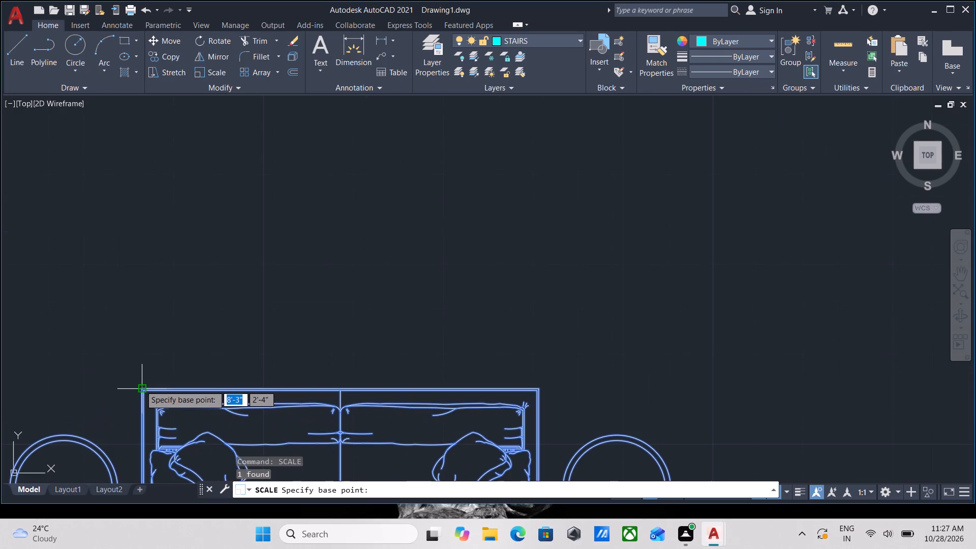
left_click(140, 385)
middle_click_drag(241, 384, 52, 339)
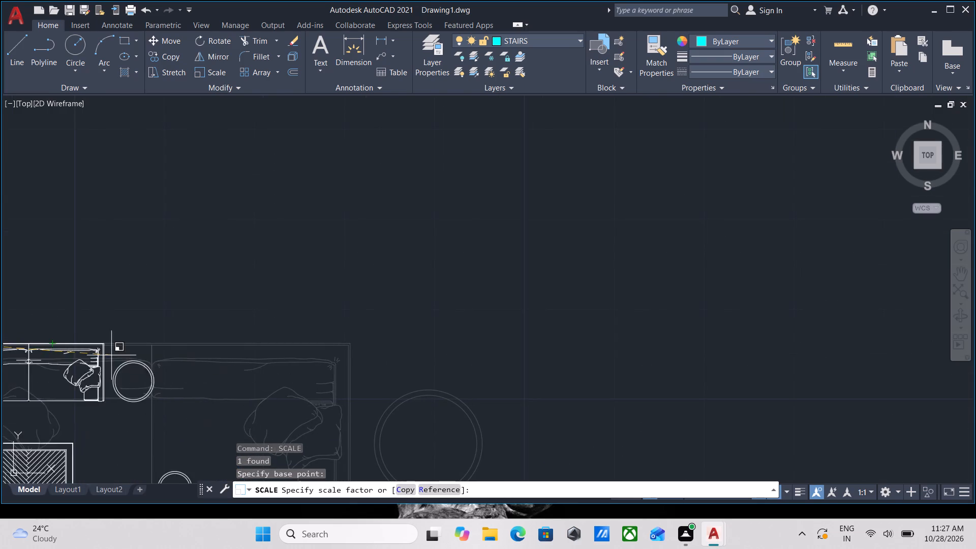
scroll(179, 363, "down", 3)
middle_click_drag(183, 363, 65, 365)
scroll(164, 384, "down", 5)
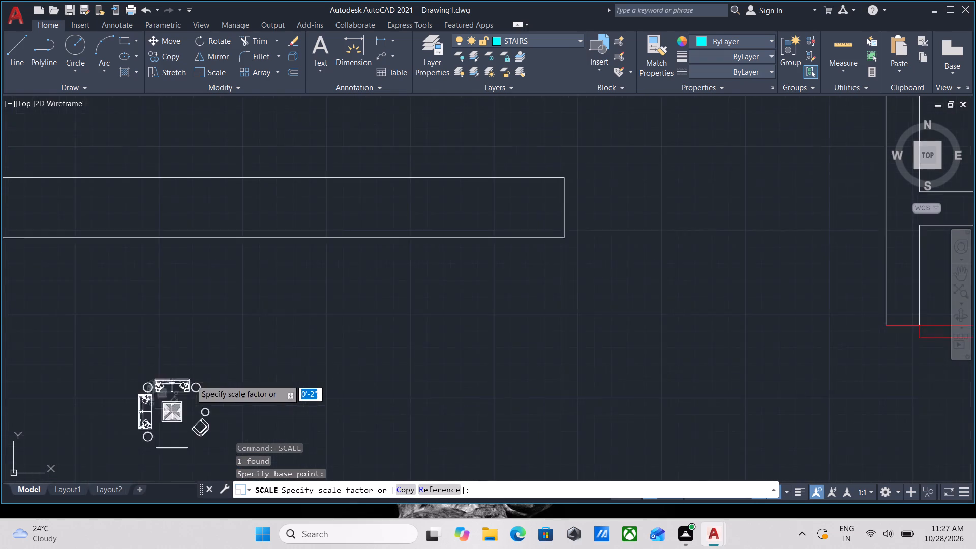
scroll(191, 380, "down", 1)
middle_click_drag(190, 380, 107, 358)
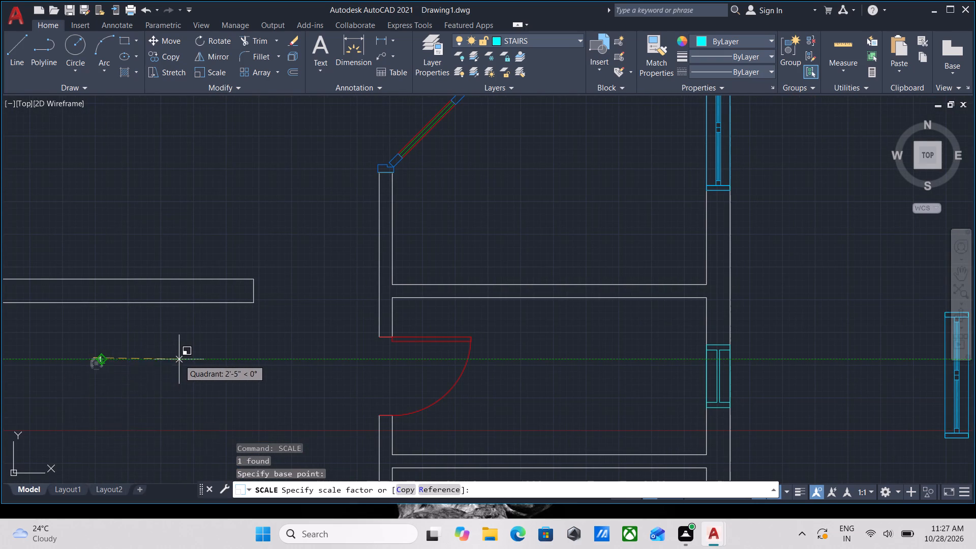
scroll(179, 359, "down", 1)
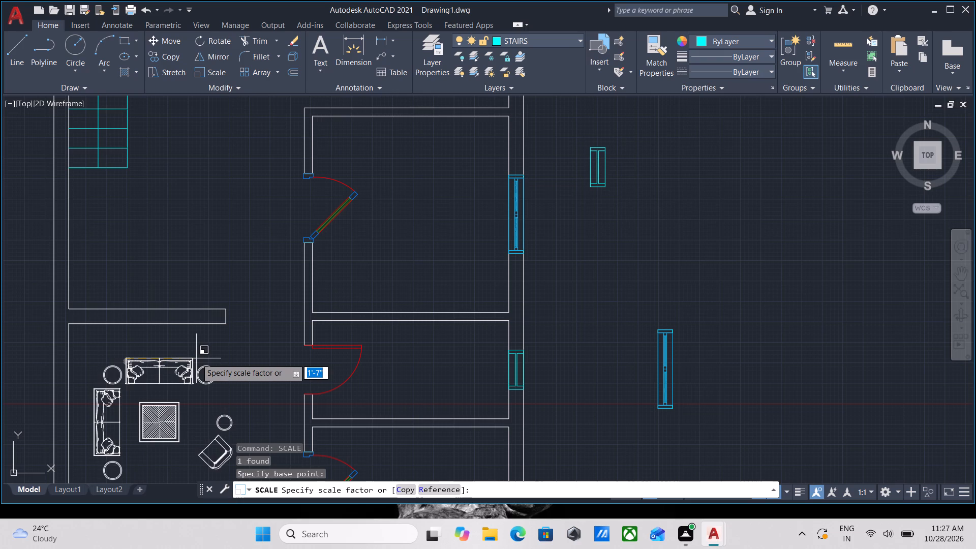
left_click(207, 359)
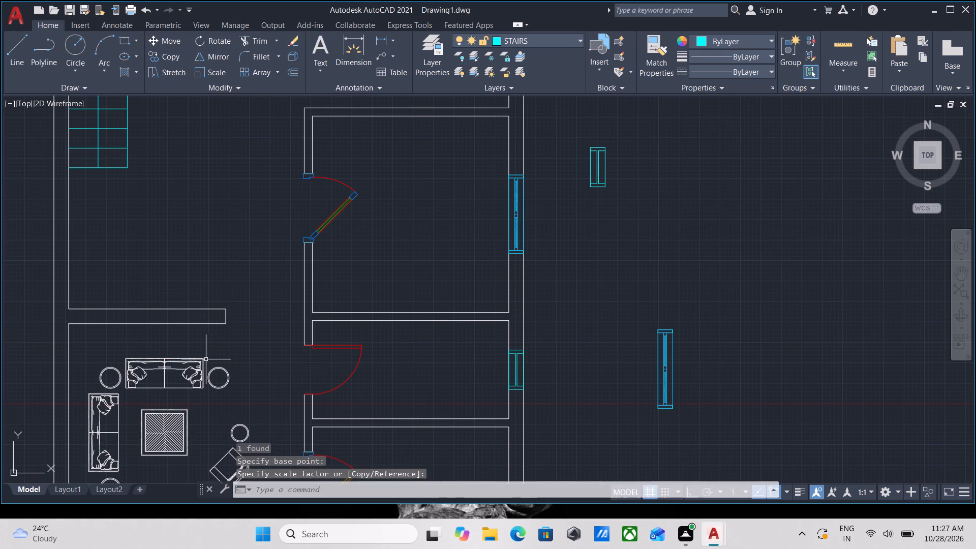
Move the enlarged living-room set about 10 inches left by its side sofa's back midpoint, bringing that sofa close to the left wall.
scroll(182, 369, "down", 2)
middle_click_drag(168, 367, 163, 342)
scroll(158, 353, "up", 2)
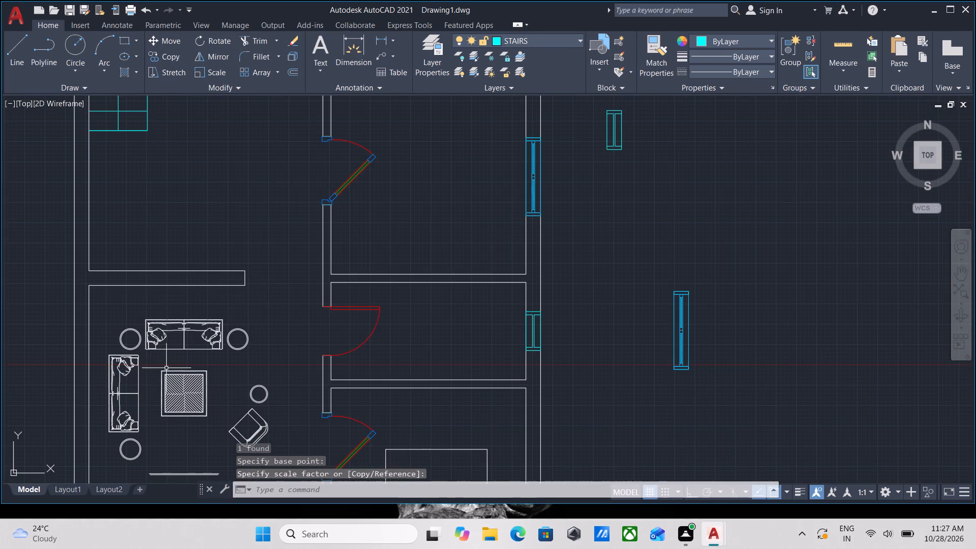
left_click(167, 368)
left_click(139, 322)
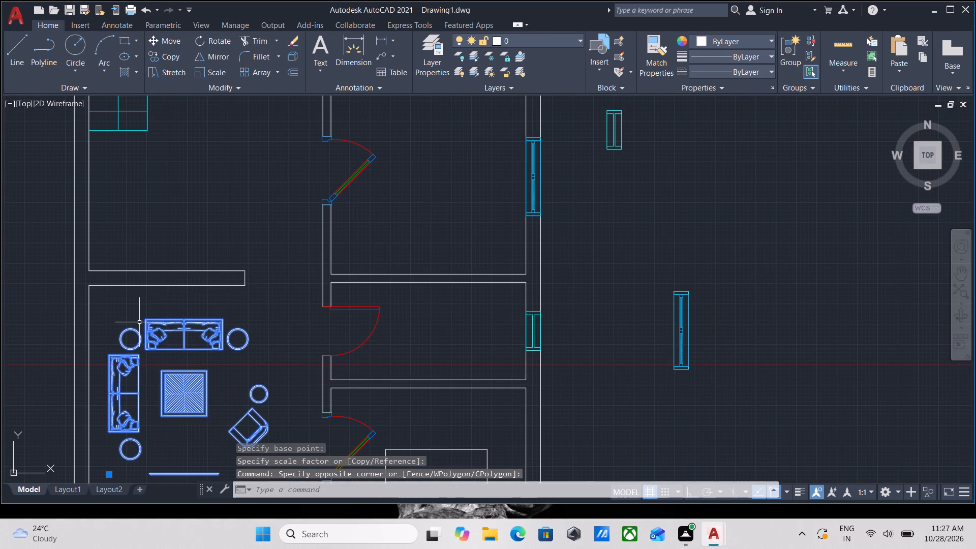
key("m")
key("Return")
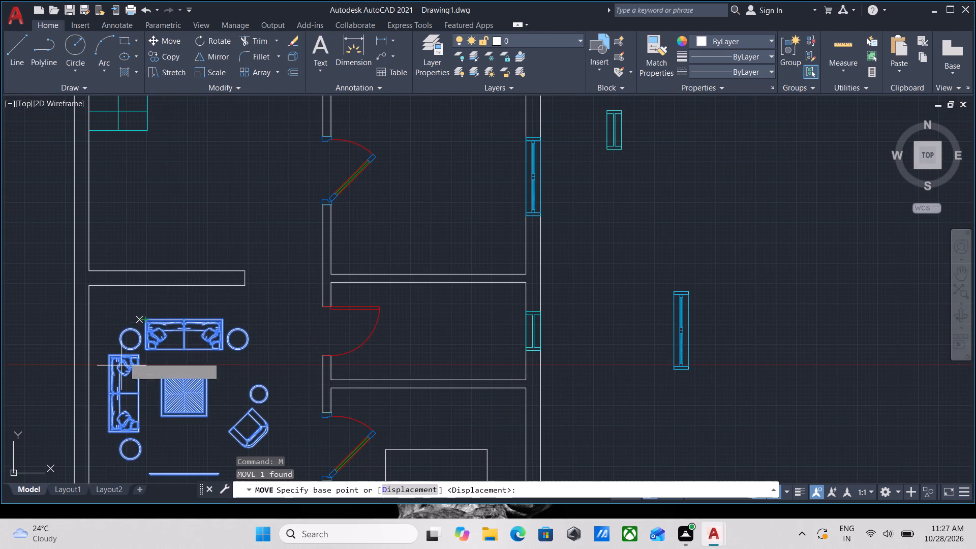
scroll(97, 396, "up", 3)
left_click(146, 387)
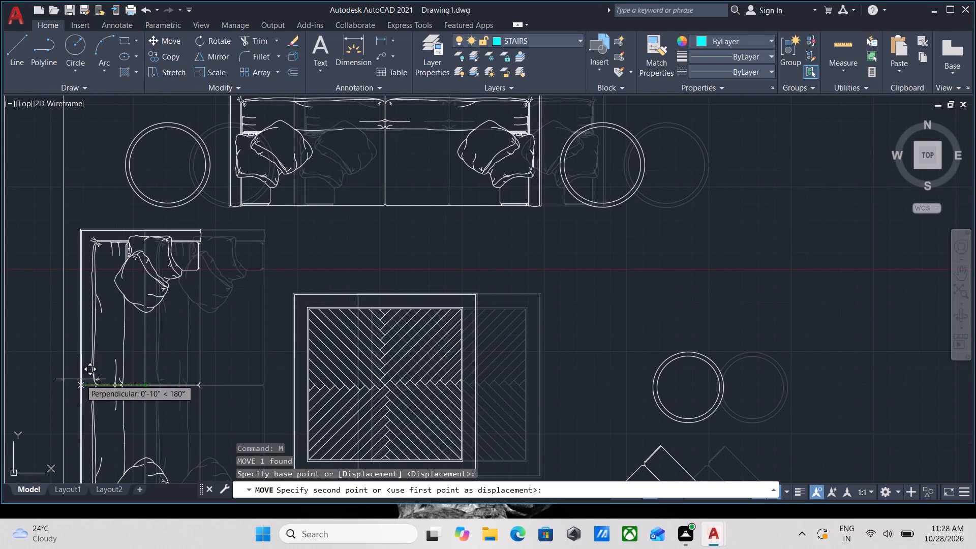
left_click(79, 379)
scroll(105, 367, "down", 2)
middle_click(105, 367)
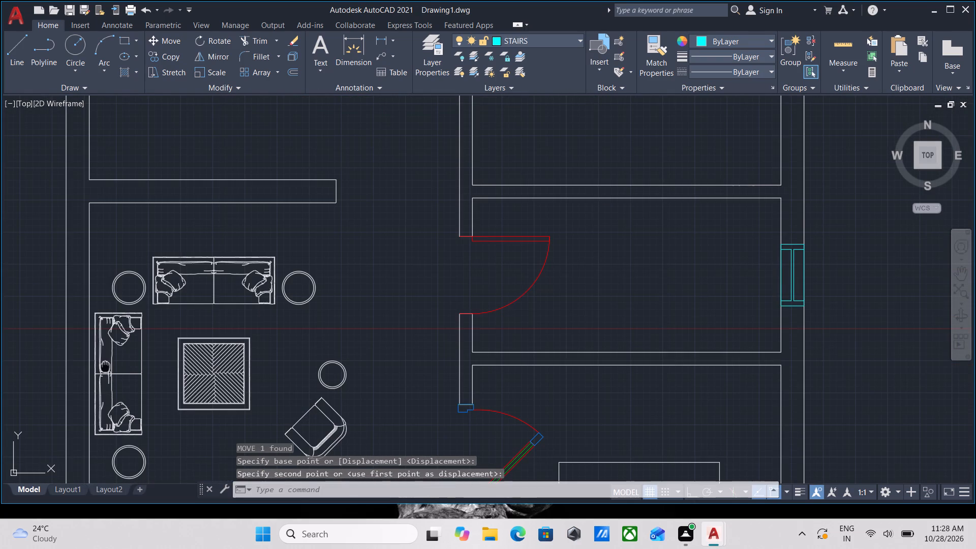
Examine the living-room set's fit and the left floor plan's remaining rooms for the next furniture to place.
scroll(123, 347, "down", 2)
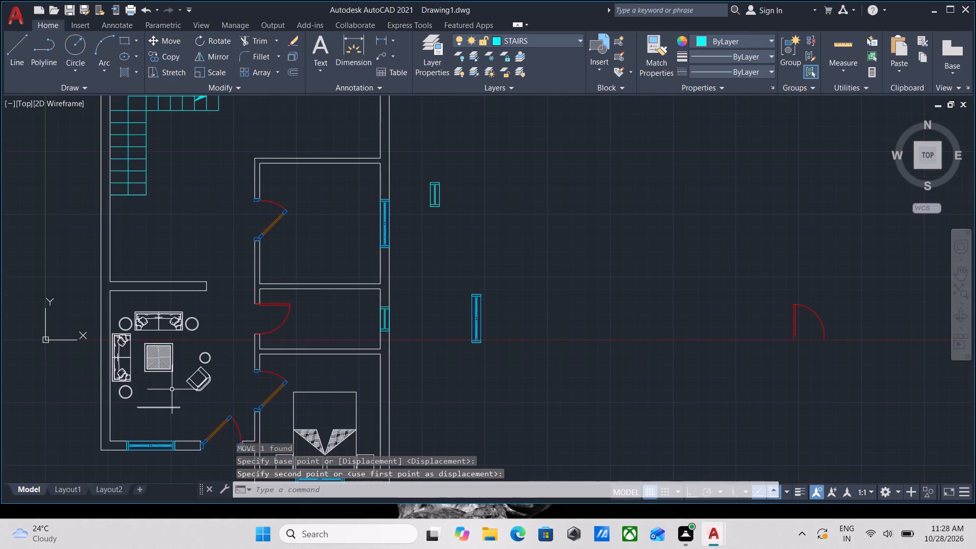
scroll(174, 416, "up", 4)
scroll(248, 364, "down", 3)
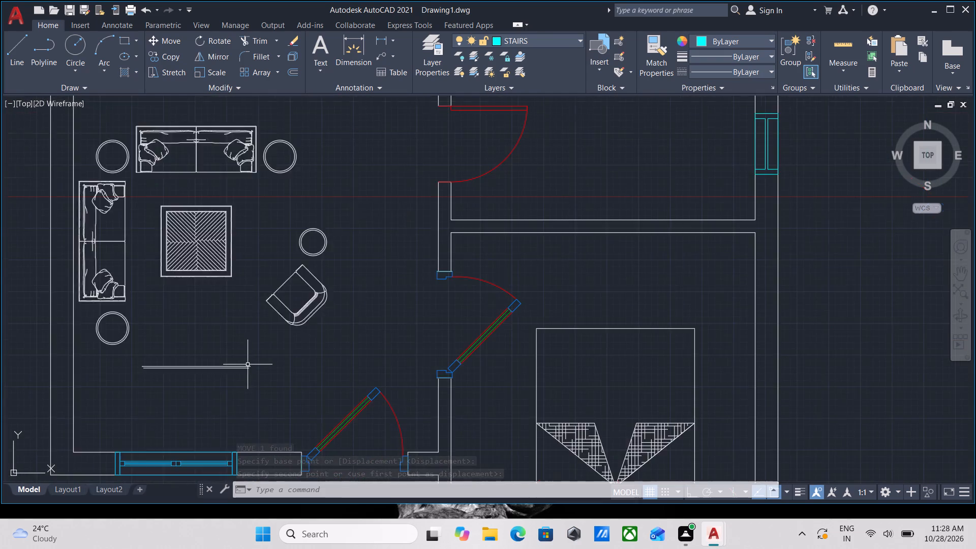
scroll(252, 365, "down", 2)
middle_click_drag(252, 365, 304, 423)
scroll(320, 372, "down", 1)
middle_click_drag(320, 372, 333, 439)
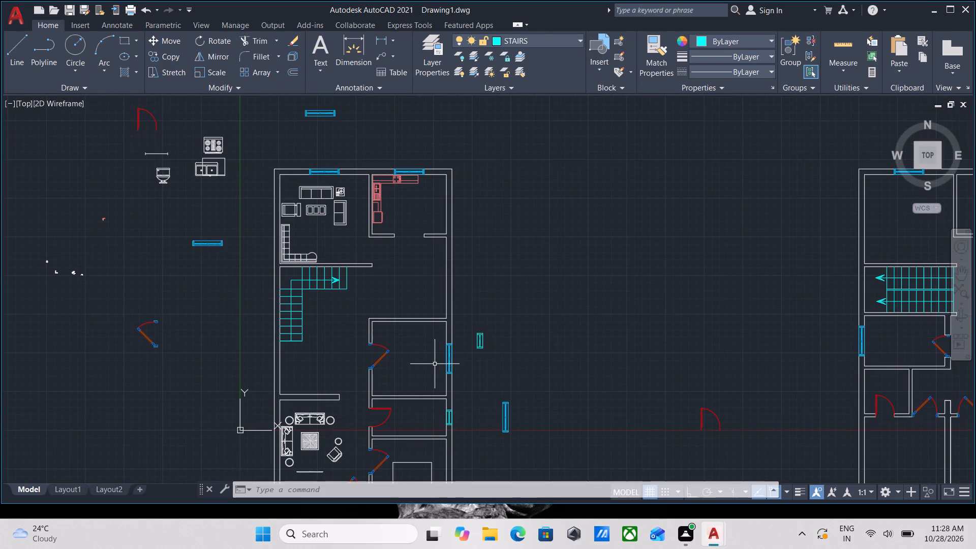
scroll(435, 364, "up", 1)
scroll(435, 364, "down", 1)
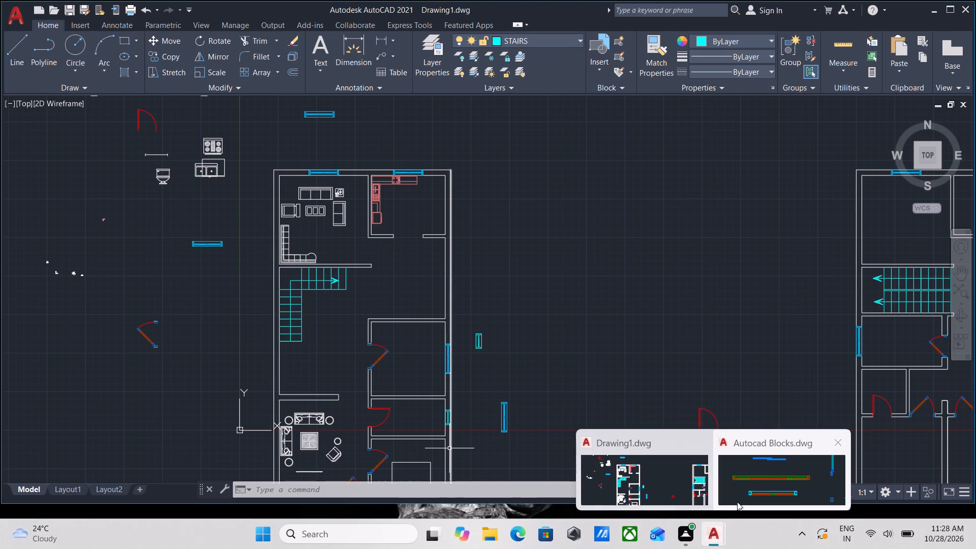
Switch to the Autocad Blocks drawing and look through the sofa, office and desk blocks for a desk set to use.
left_click(759, 484)
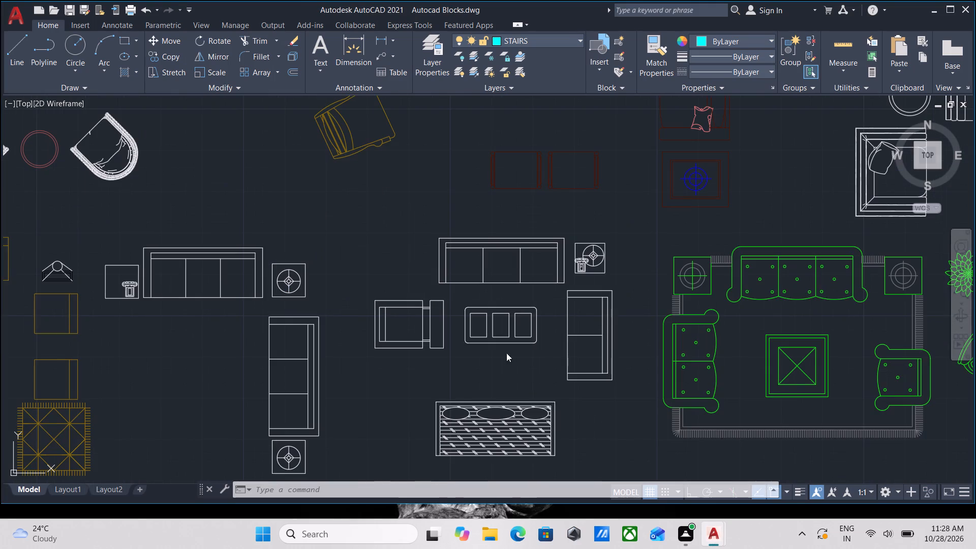
scroll(396, 373, "down", 3)
scroll(530, 358, "down", 2)
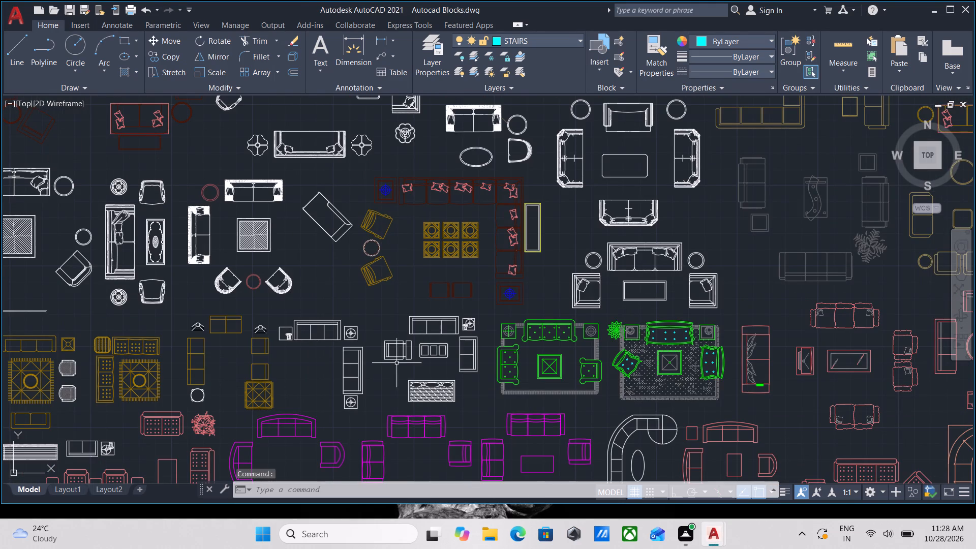
scroll(710, 211, "down", 1)
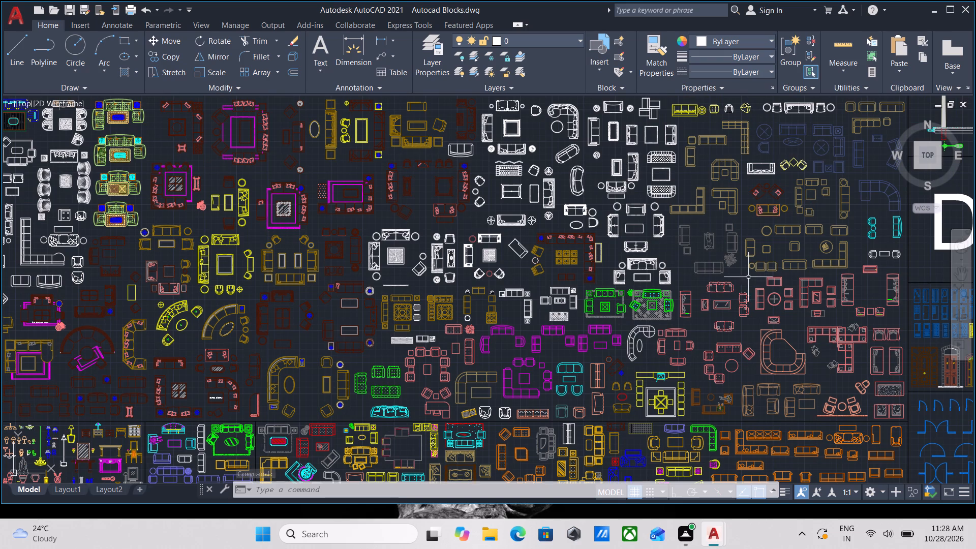
middle_click_drag(753, 283, 464, 345)
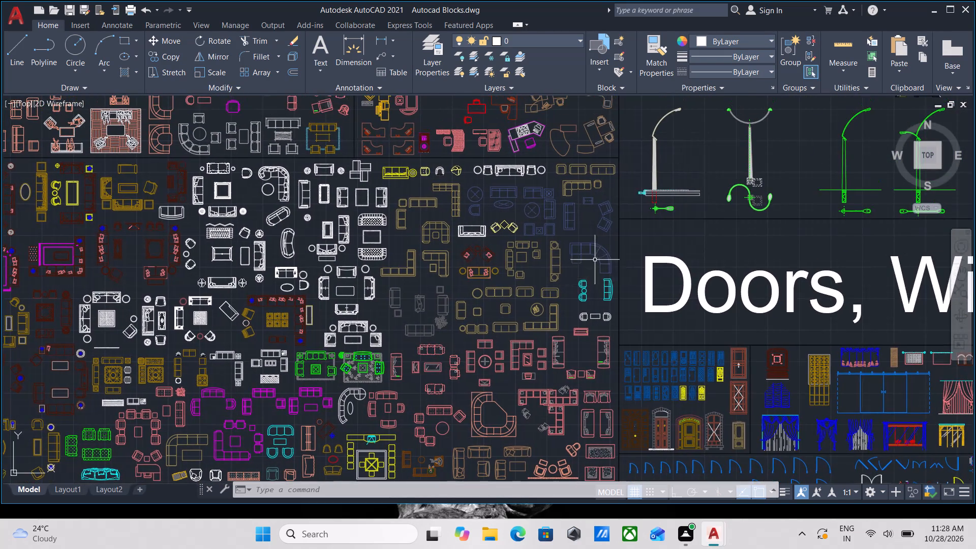
middle_click_drag(591, 271, 648, 442)
scroll(590, 271, "up", 1)
middle_click_drag(603, 312, 617, 394)
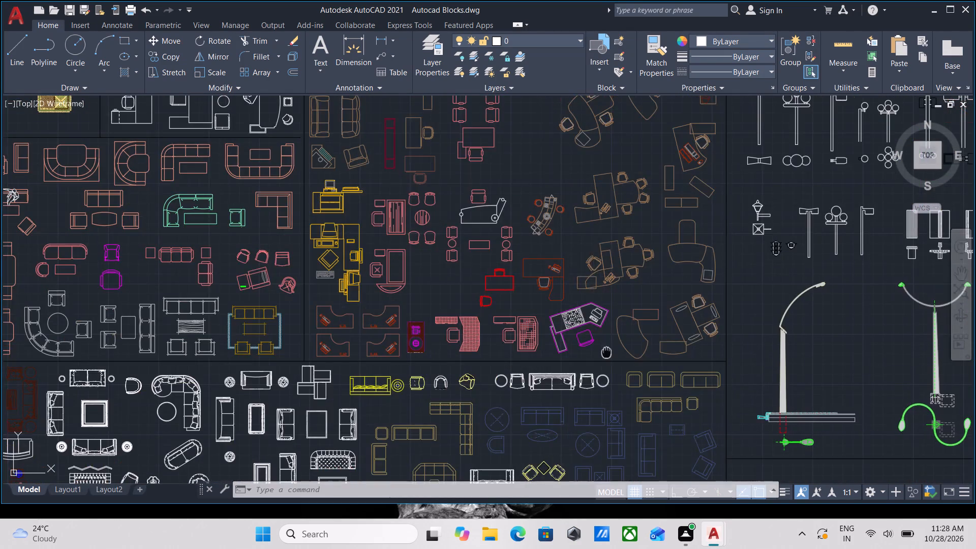
middle_click_drag(617, 394, 623, 426)
scroll(728, 472, "up", 1)
scroll(546, 306, "down", 1)
middle_click_drag(546, 308, 615, 419)
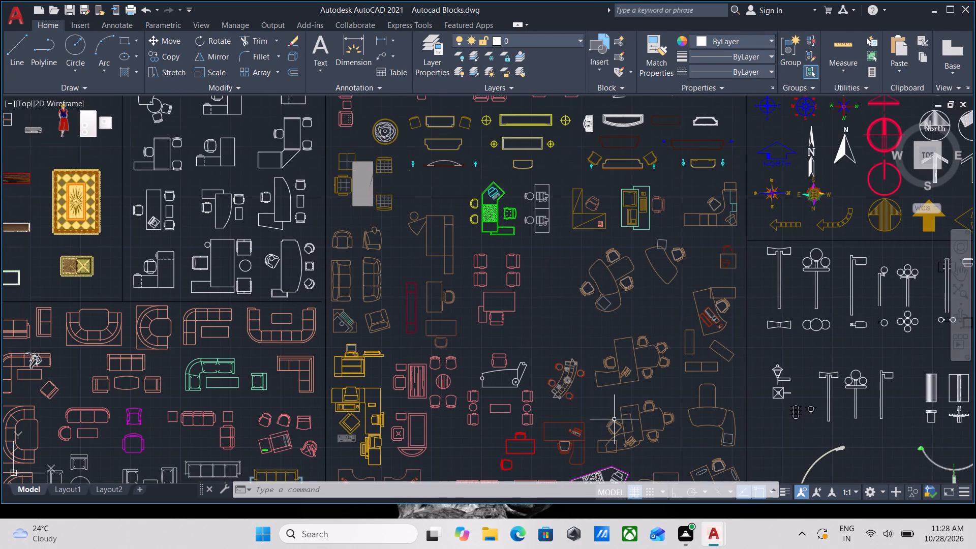
middle_click_drag(452, 346, 509, 495)
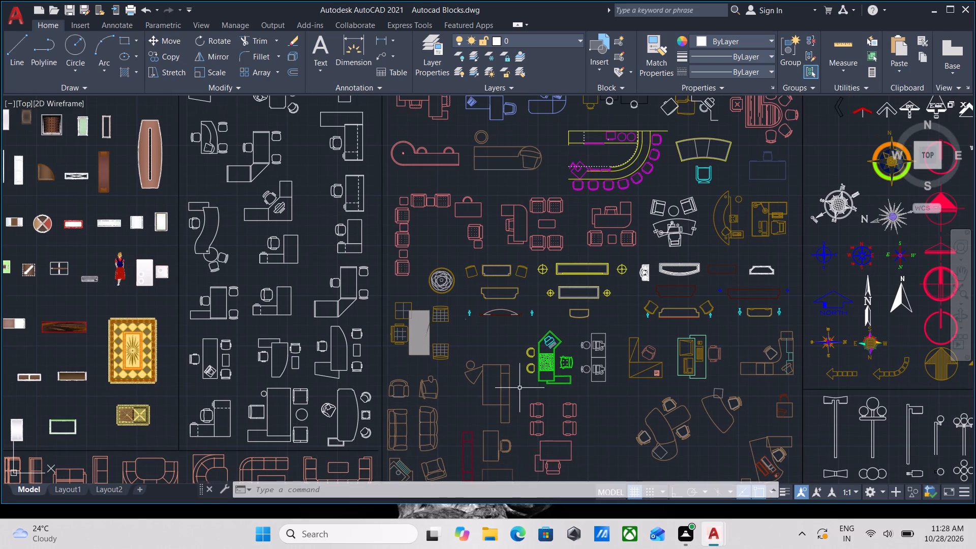
middle_click_drag(509, 352, 506, 455)
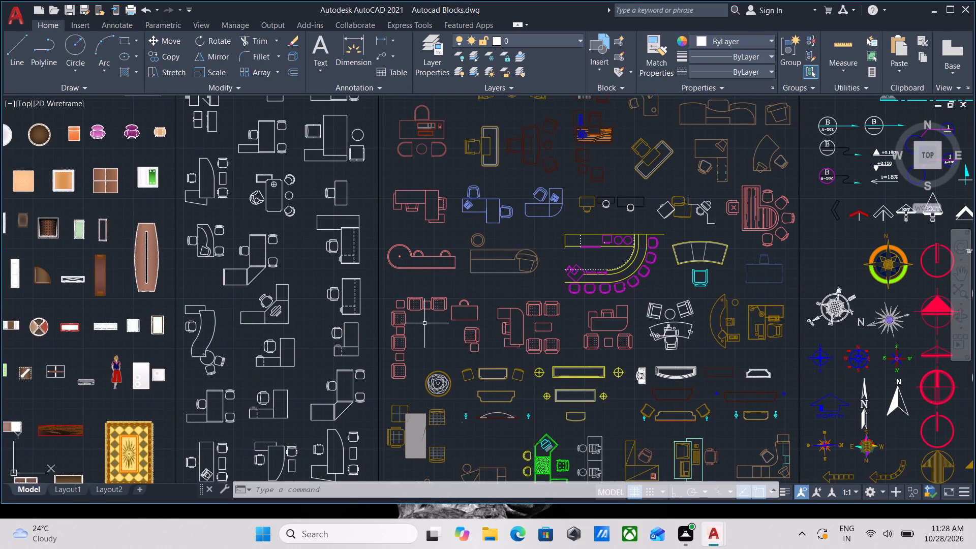
scroll(424, 323, "up", 1)
middle_click_drag(562, 279, 544, 452)
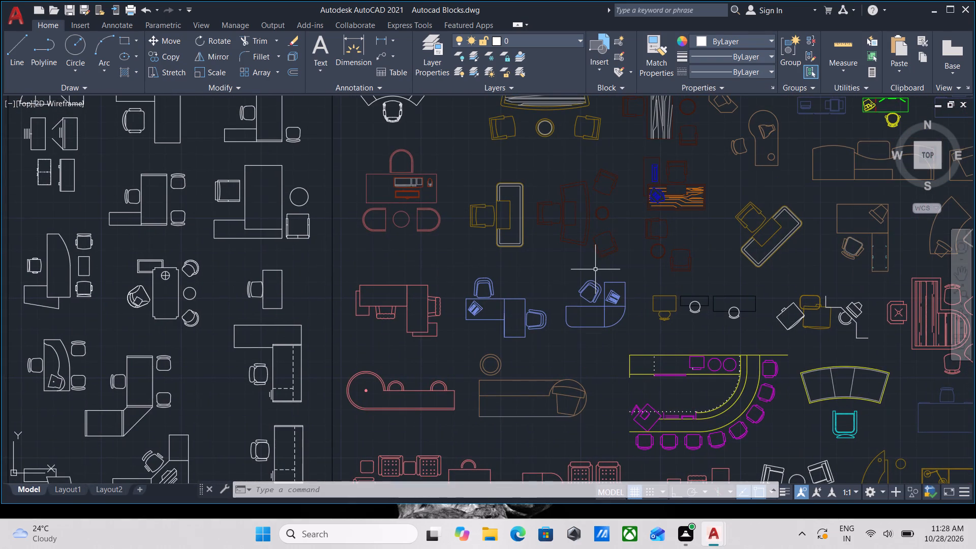
middle_click_drag(596, 267, 480, 418)
scroll(639, 294, "down", 1)
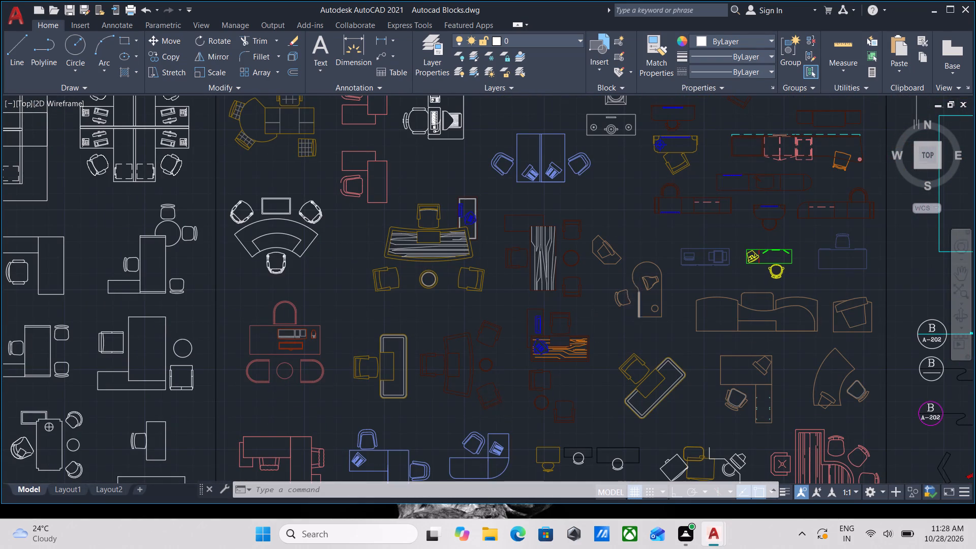
middle_click_drag(639, 294, 714, 423)
middle_click_drag(706, 272, 695, 422)
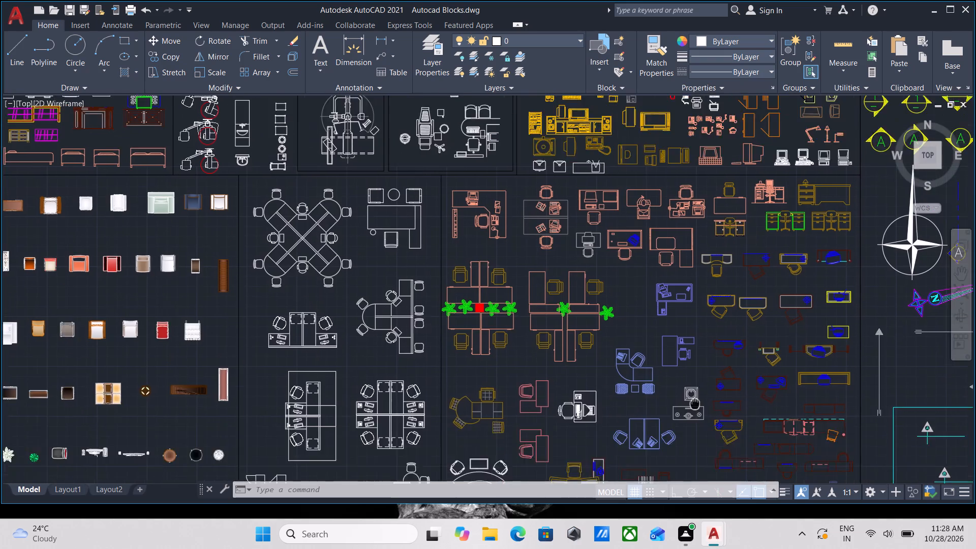
middle_click_drag(695, 422, 696, 444)
middle_click_drag(699, 292, 705, 383)
scroll(695, 383, "up", 2)
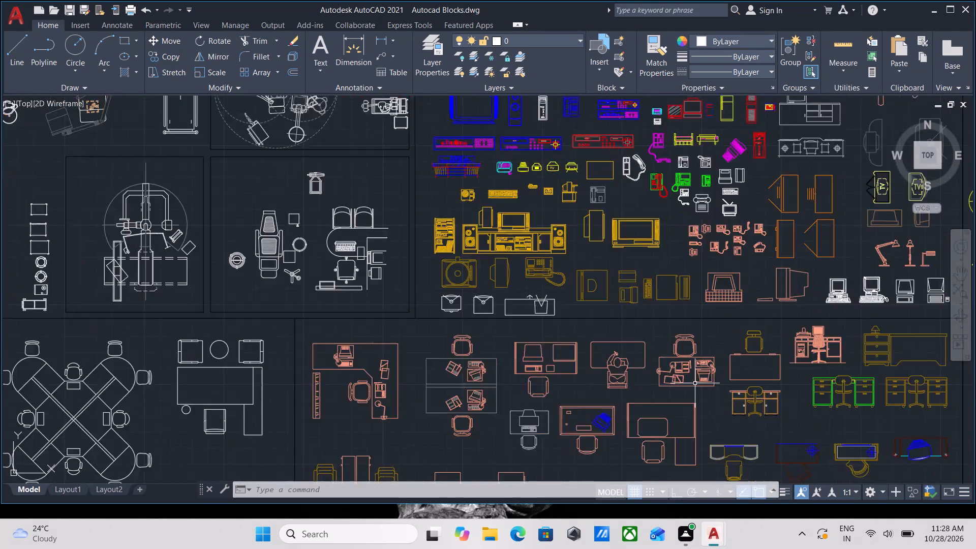
scroll(695, 383, "up", 2)
scroll(698, 381, "down", 2)
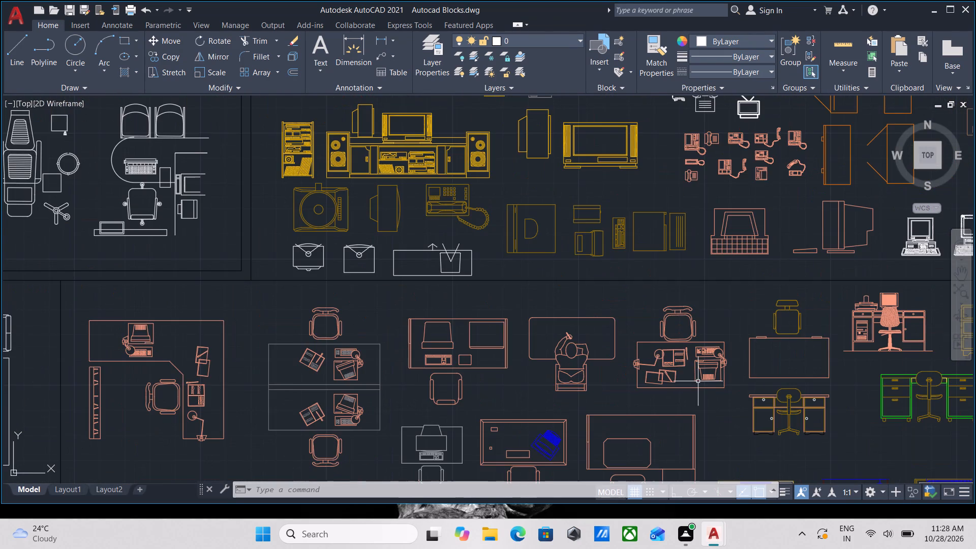
scroll(730, 412, "up", 2)
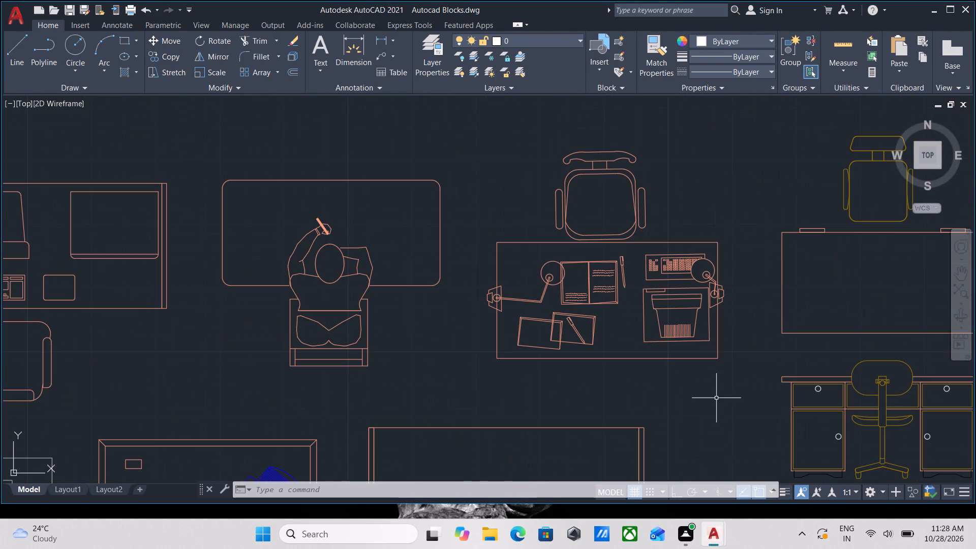
Group the rectangular desk with its chair, two lamps, open book, papers and computer into one unnamed group.
left_click(729, 402)
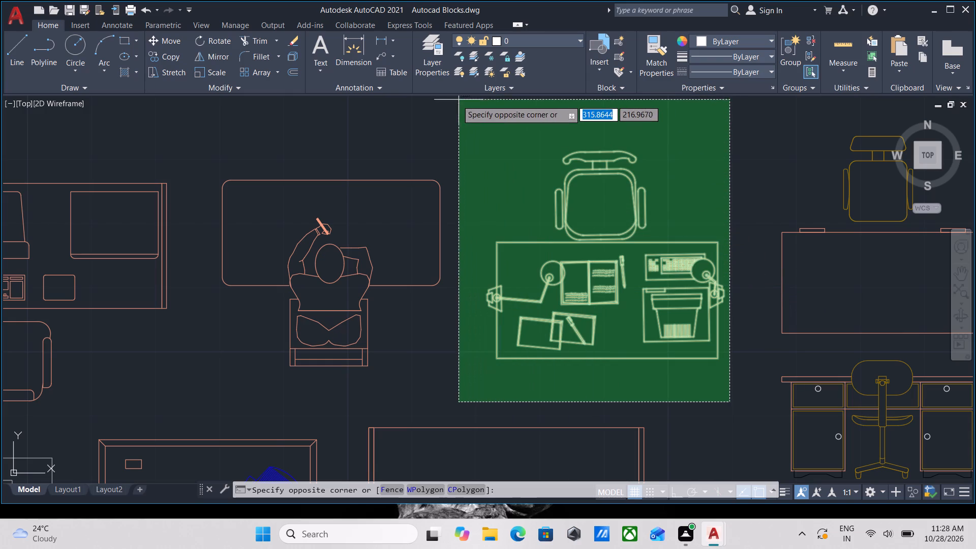
left_click(451, 104)
scroll(640, 212, "down", 1)
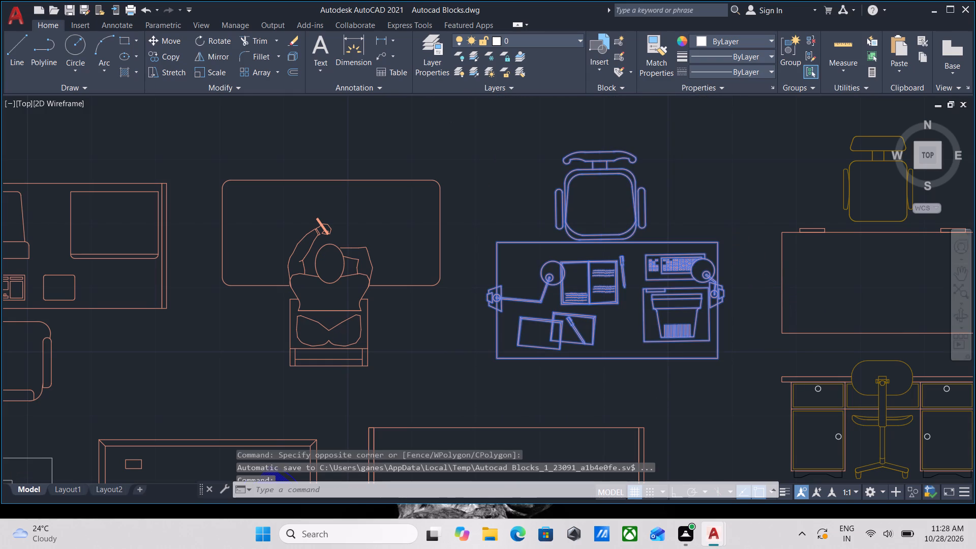
scroll(583, 271, "down", 1)
scroll(616, 270, "up", 1)
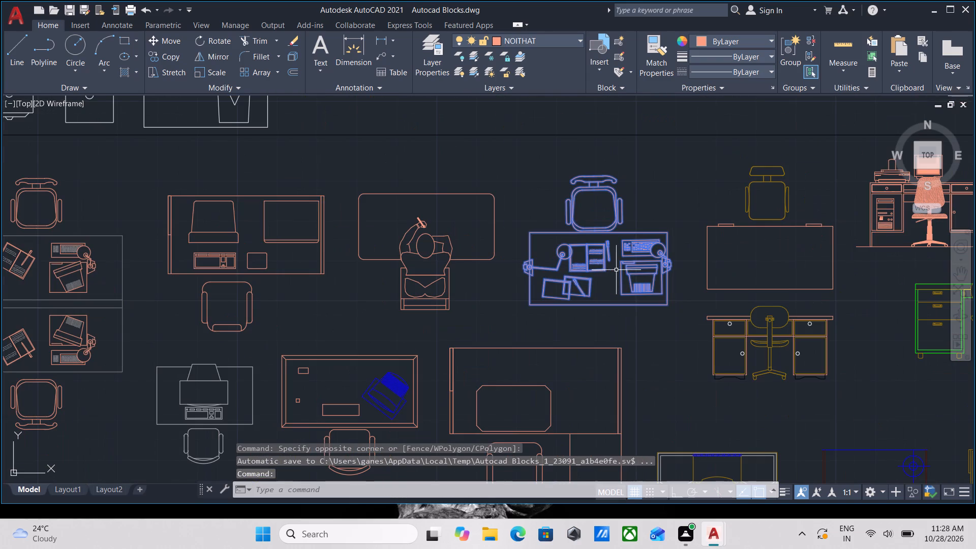
scroll(638, 279, "down", 2)
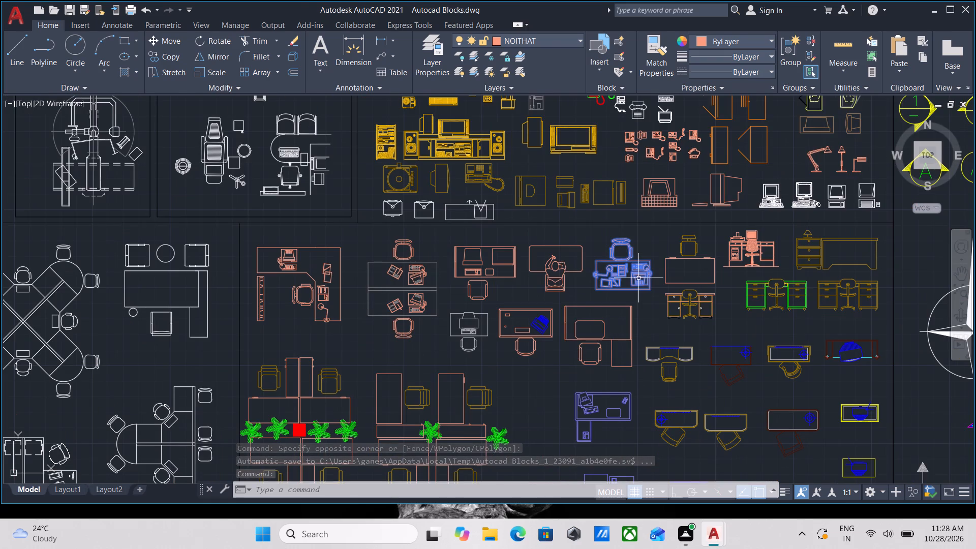
scroll(638, 278, "up", 1)
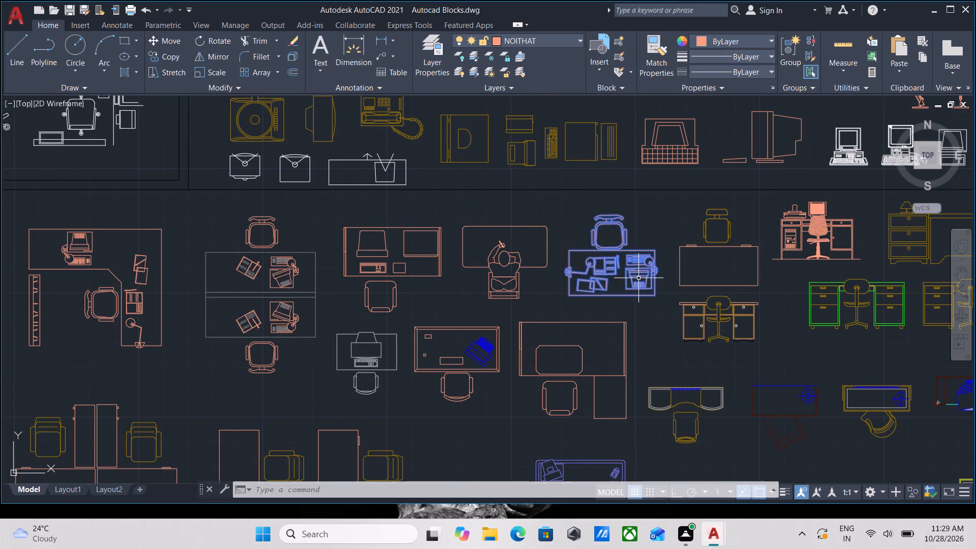
key("g")
key("Return")
scroll(647, 287, "up", 2)
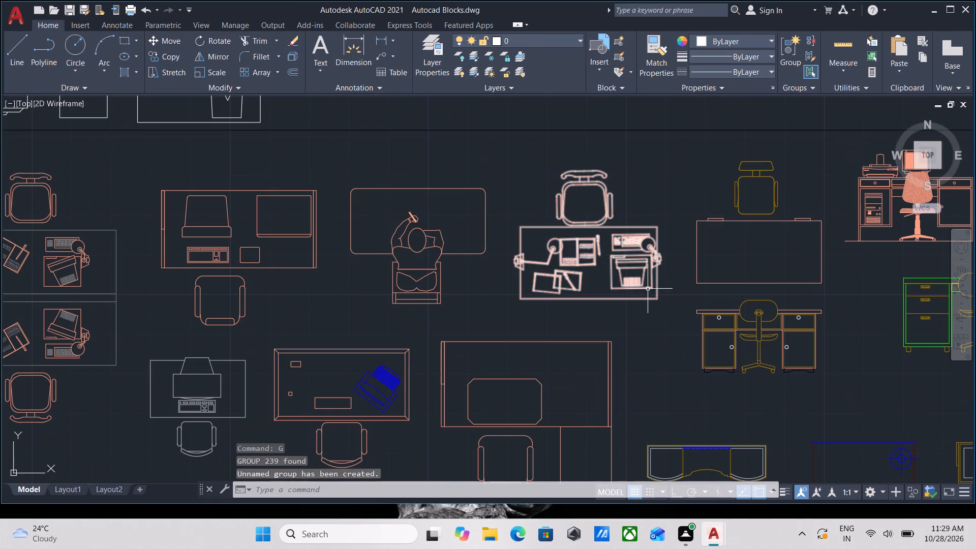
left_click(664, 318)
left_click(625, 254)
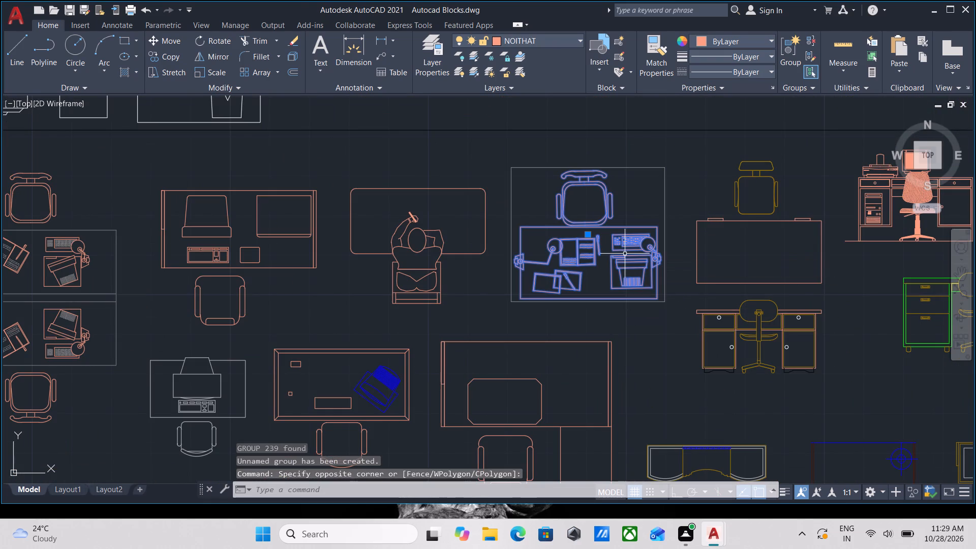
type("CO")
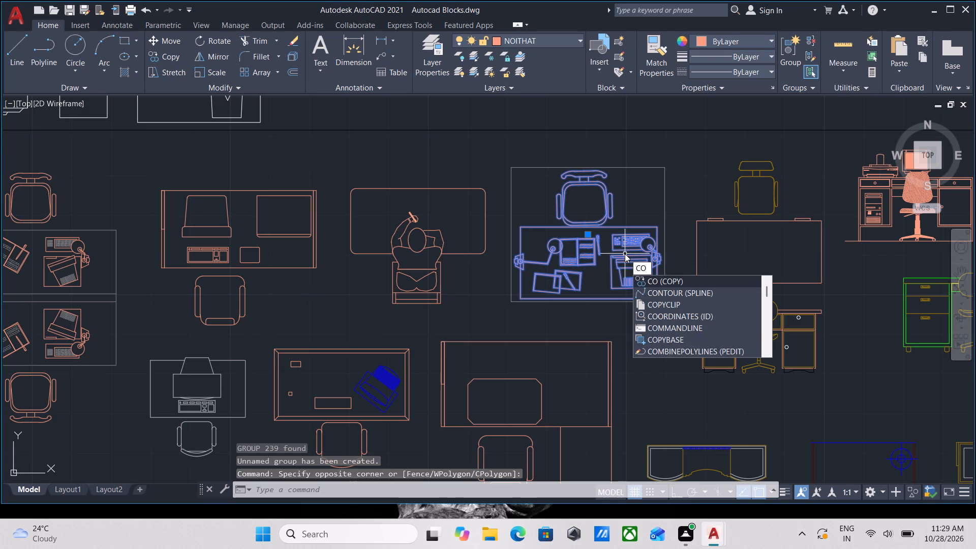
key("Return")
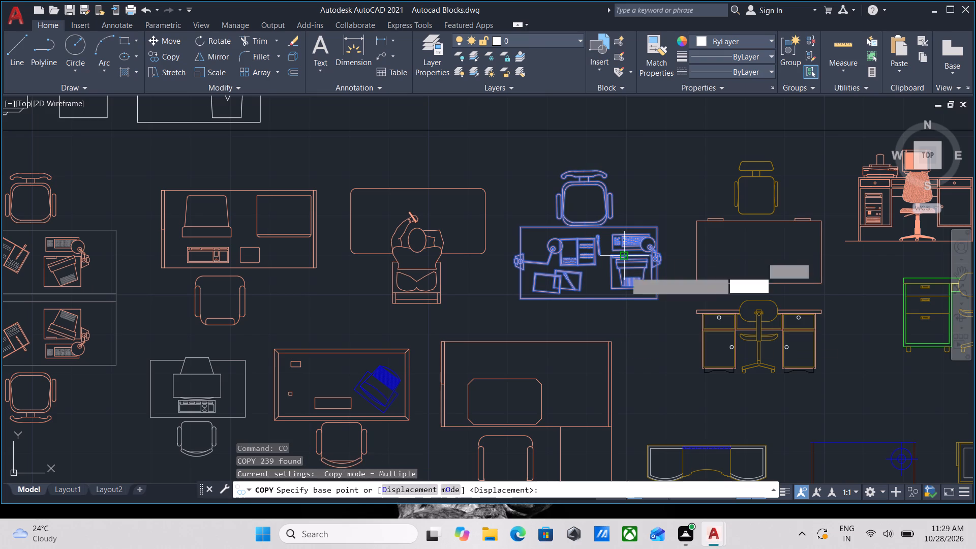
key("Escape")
Copy the grouped rectangular desk and chair set to the clipboard.
left_click(665, 328)
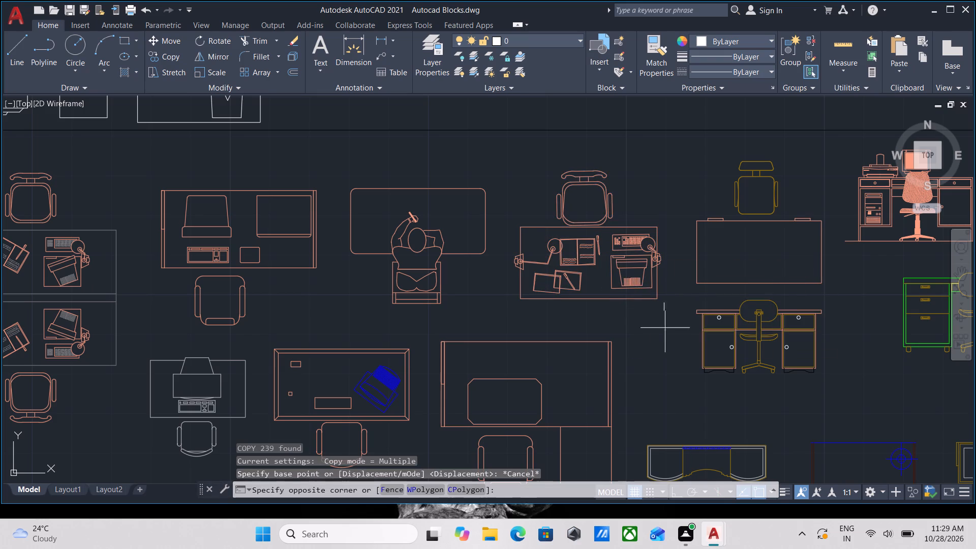
left_click(611, 250)
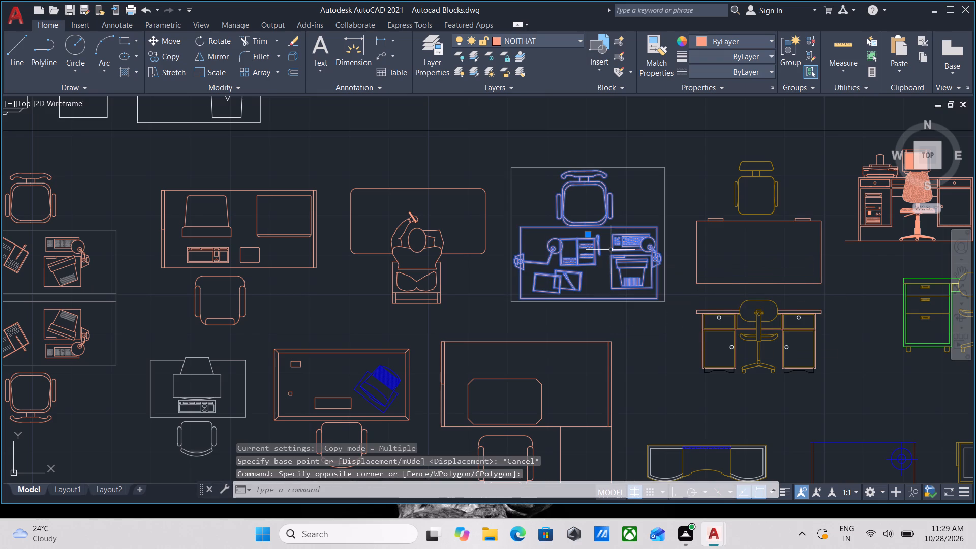
key("ctrl+c")
Add the L-shaped desk set with its chair and bookshelf to the selection and copy both desk sets to the clipboard.
scroll(618, 247, "down", 1)
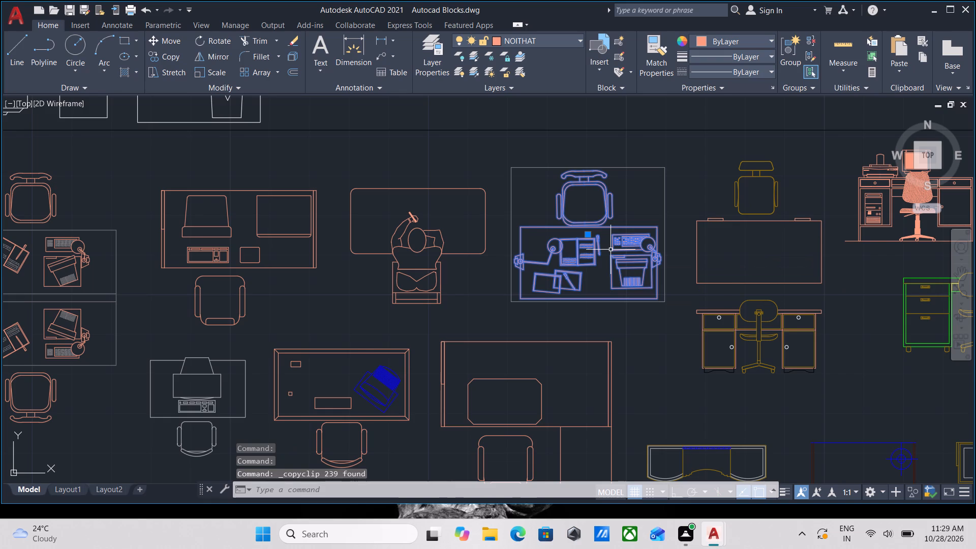
scroll(634, 284, "down", 1)
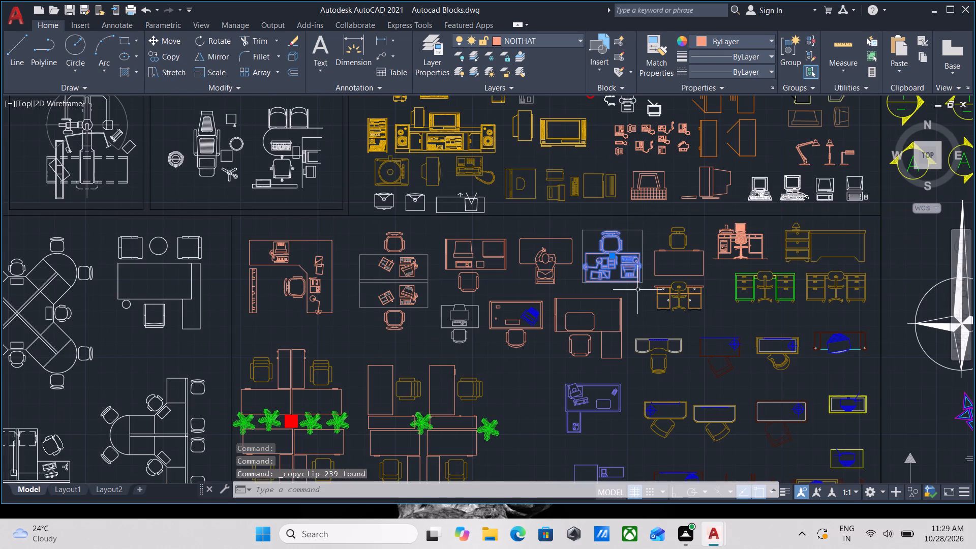
middle_click_drag(327, 325, 330, 328)
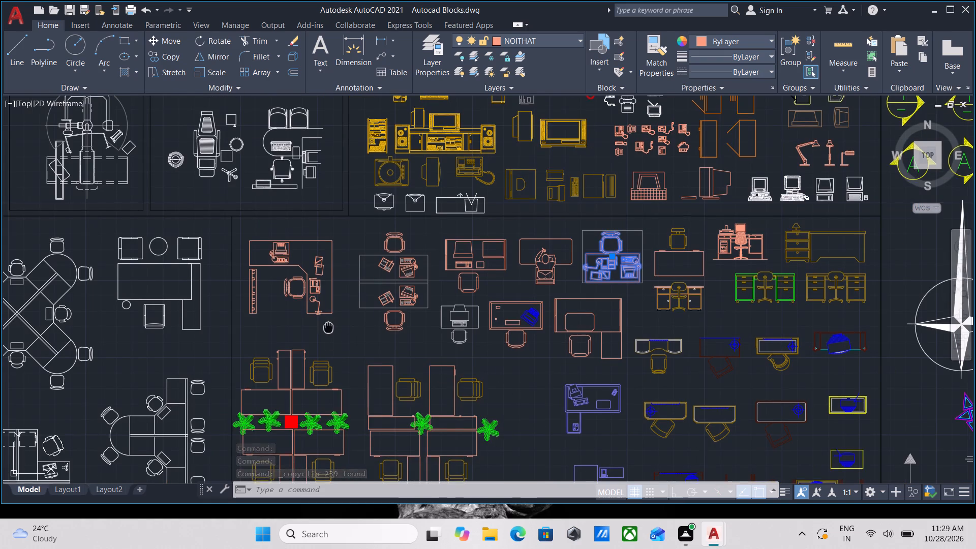
middle_click_drag(330, 328, 401, 374)
left_click(407, 388)
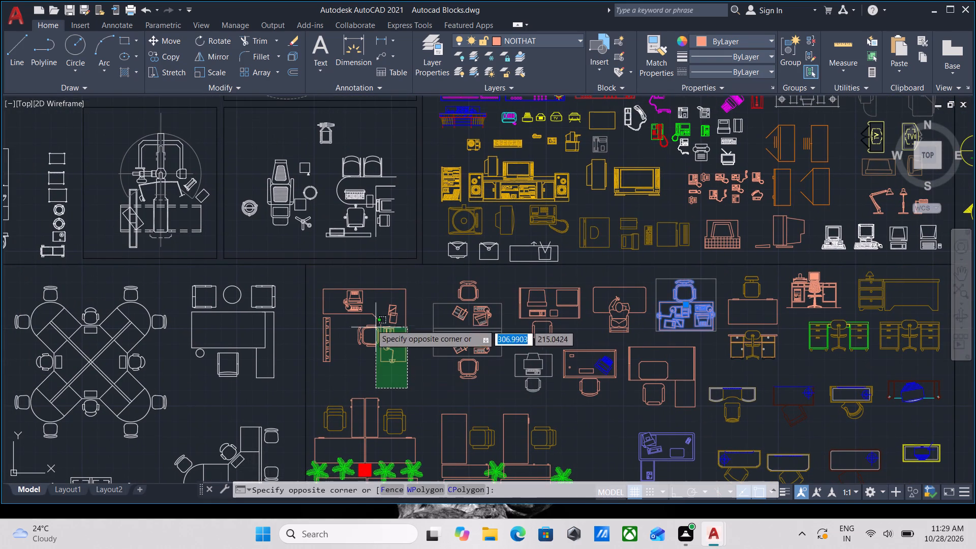
left_click(316, 276)
scroll(360, 321, "up", 1)
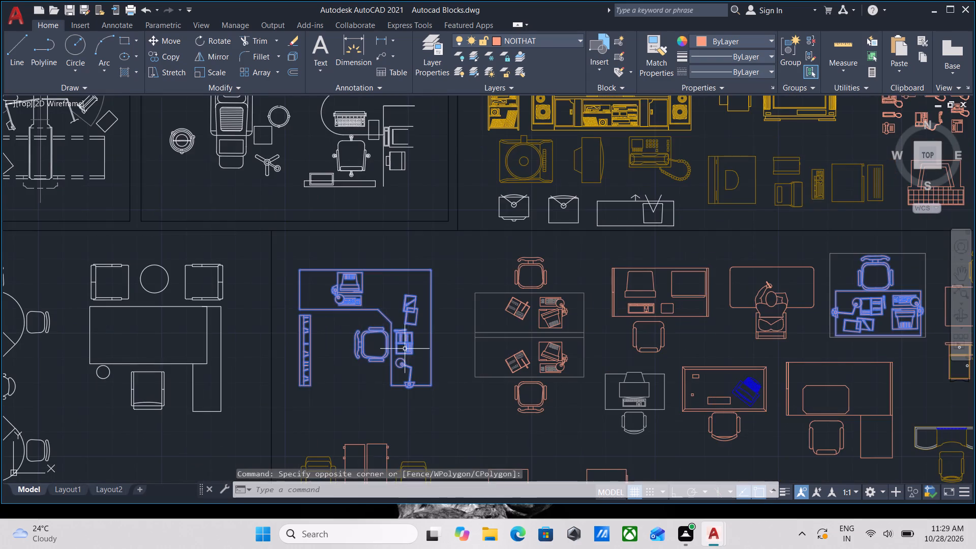
scroll(413, 354, "up", 2)
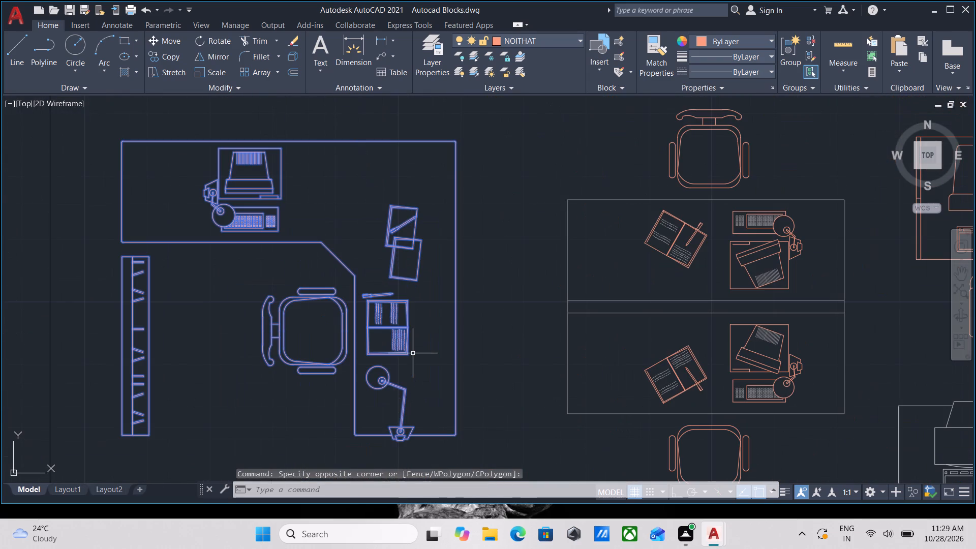
key("ctrl+c")
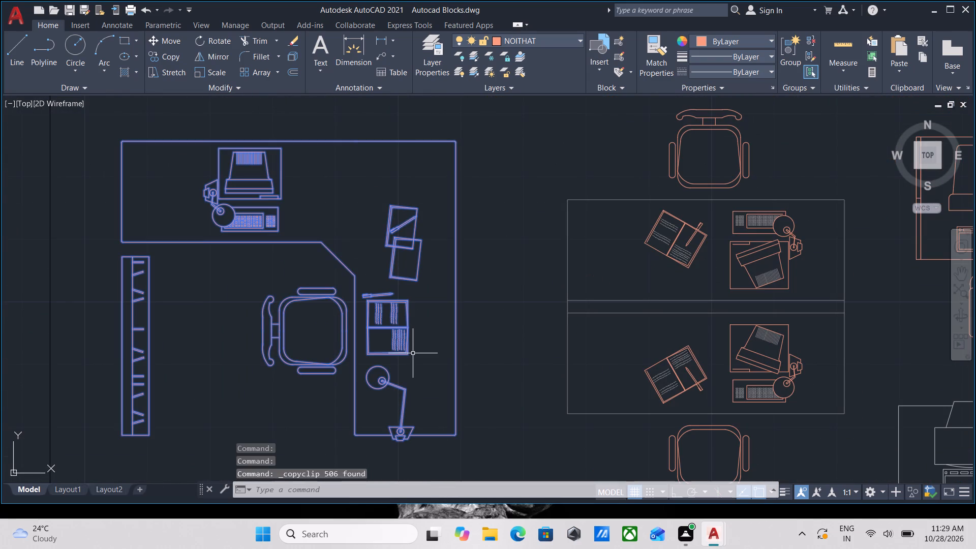
key("ctrl+c")
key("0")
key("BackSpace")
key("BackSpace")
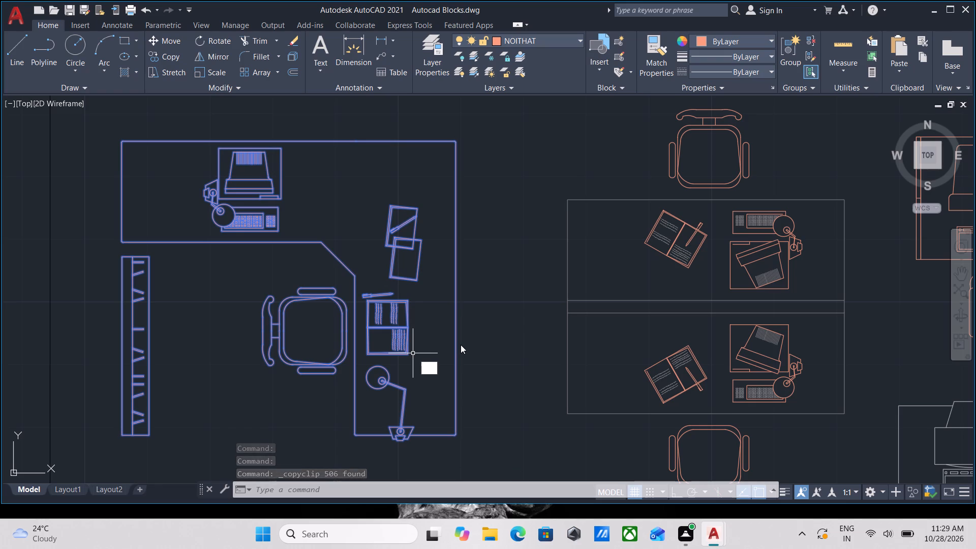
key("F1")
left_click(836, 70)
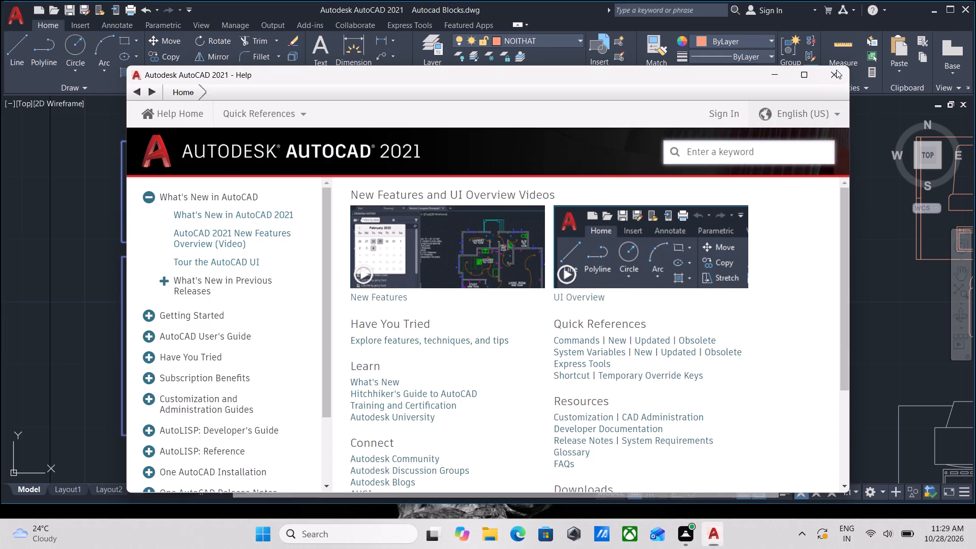
Copy the L-shaped desk set and the grouped rectangular desk set to the clipboard again.
scroll(477, 320, "down", 1)
middle_click_drag(468, 310, 463, 255)
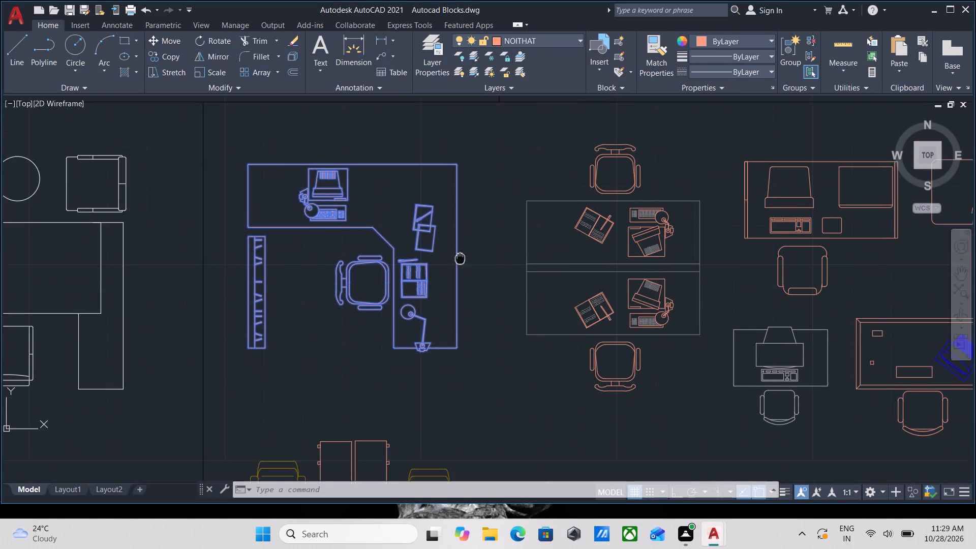
left_click(467, 348)
key("Escape")
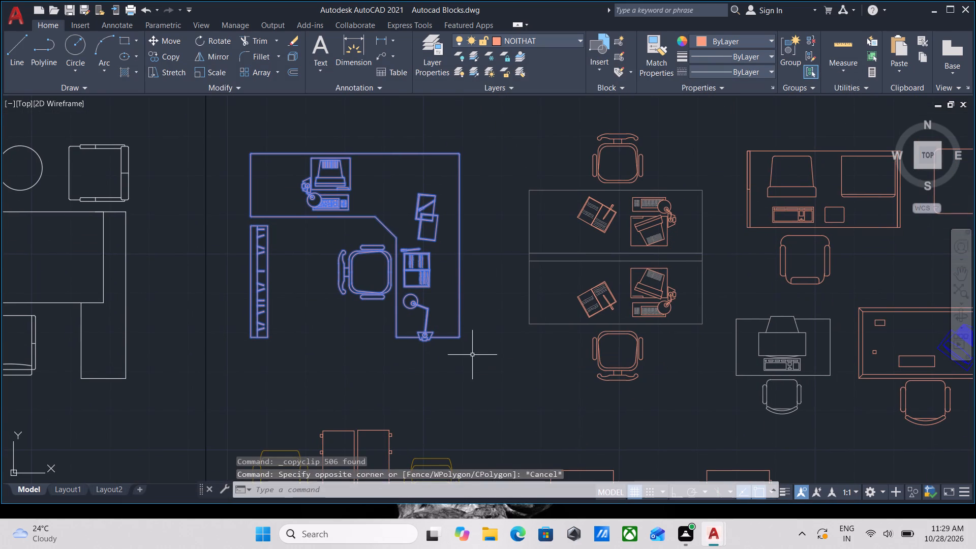
left_click(470, 352)
left_click(389, 262)
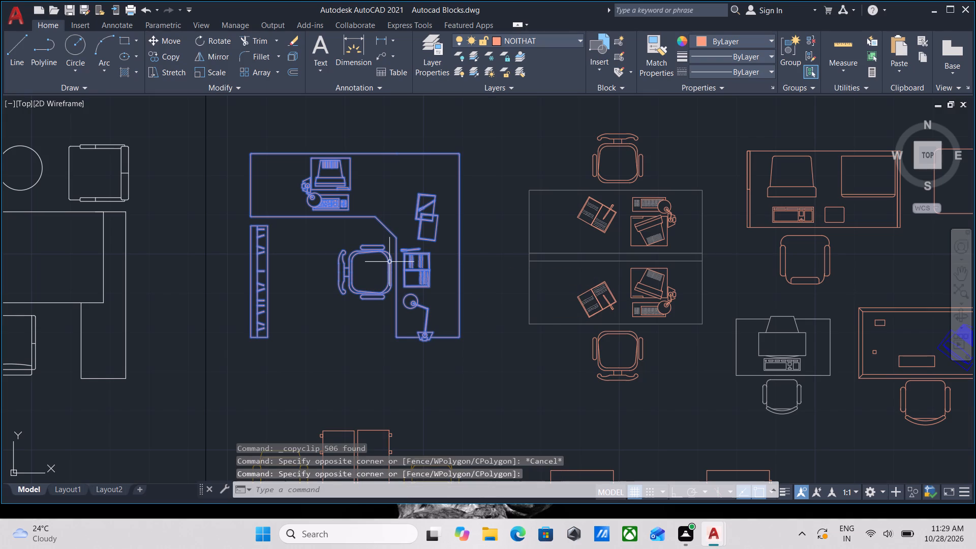
key("ctrl+c")
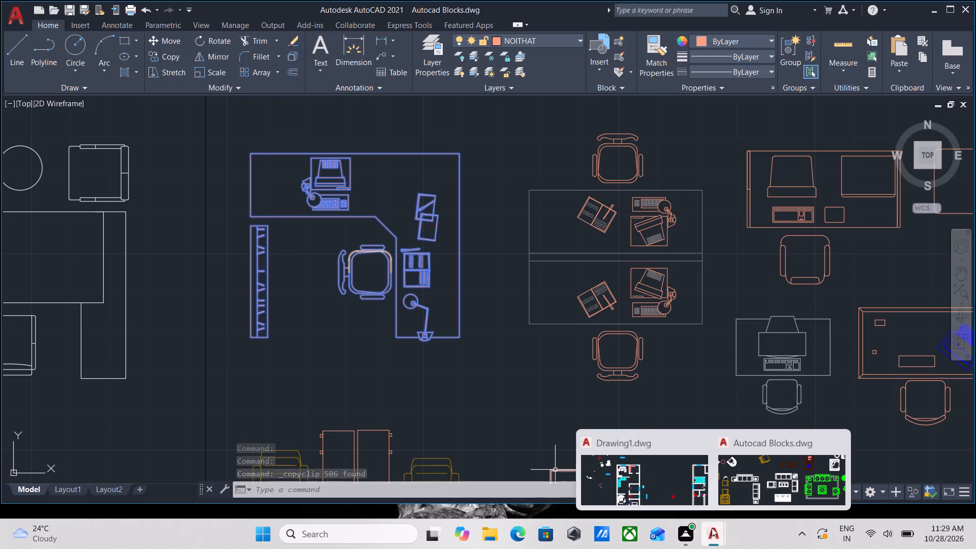
Switch to Drawing1 and paste both desk sets in the empty space outside the first plan's east wall.
left_click(673, 481)
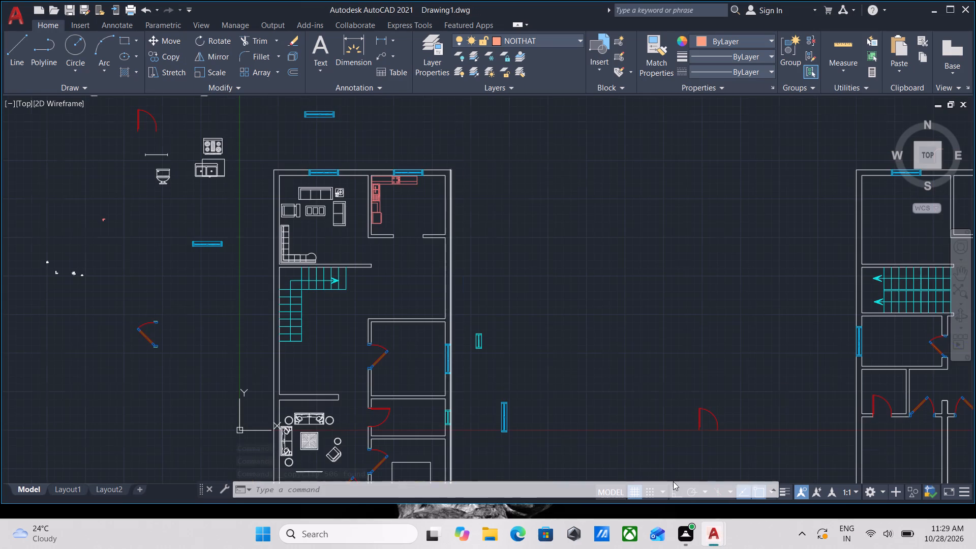
scroll(542, 346, "down", 2)
scroll(669, 407, "up", 1)
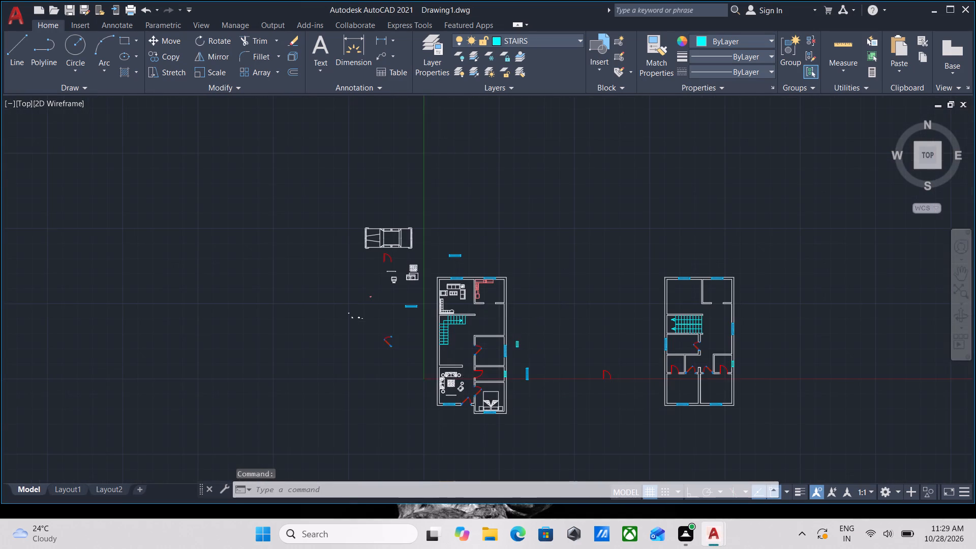
scroll(669, 407, "up", 1)
middle_click_drag(376, 359, 686, 406)
scroll(350, 369, "up", 1)
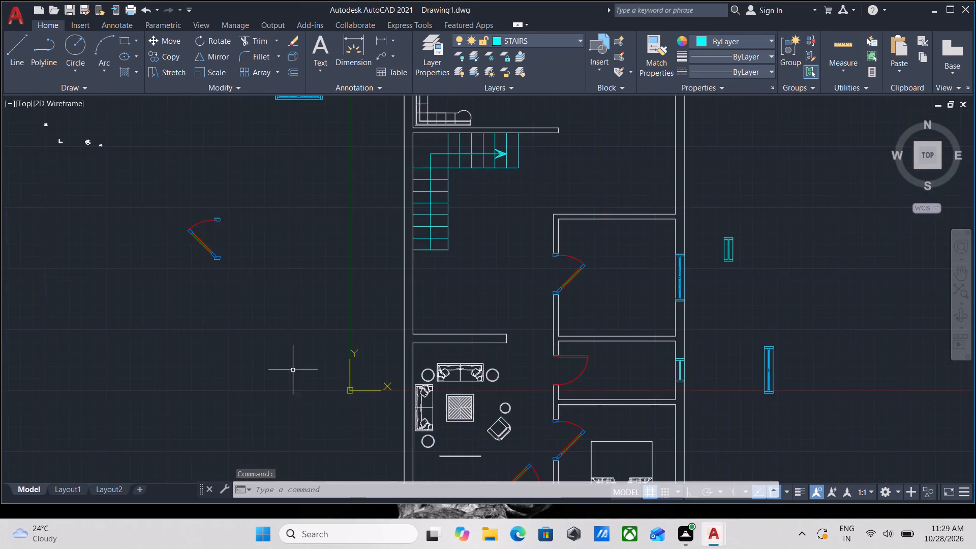
scroll(273, 369, "up", 2)
middle_click_drag(285, 351, 304, 434)
scroll(348, 405, "down", 3)
middle_click_drag(348, 405, 348, 448)
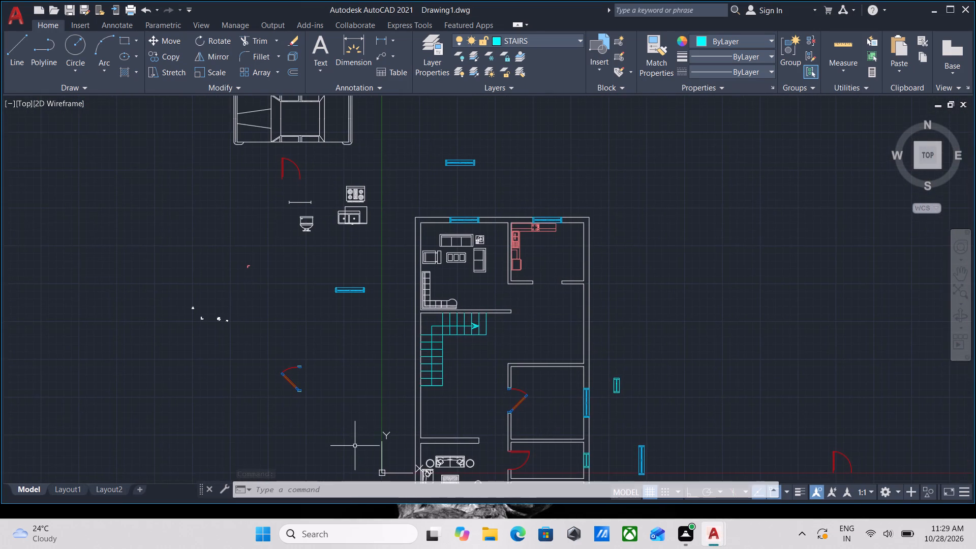
scroll(516, 322, "up", 2)
scroll(246, 350, "down", 2)
middle_click_drag(248, 343, 294, 325)
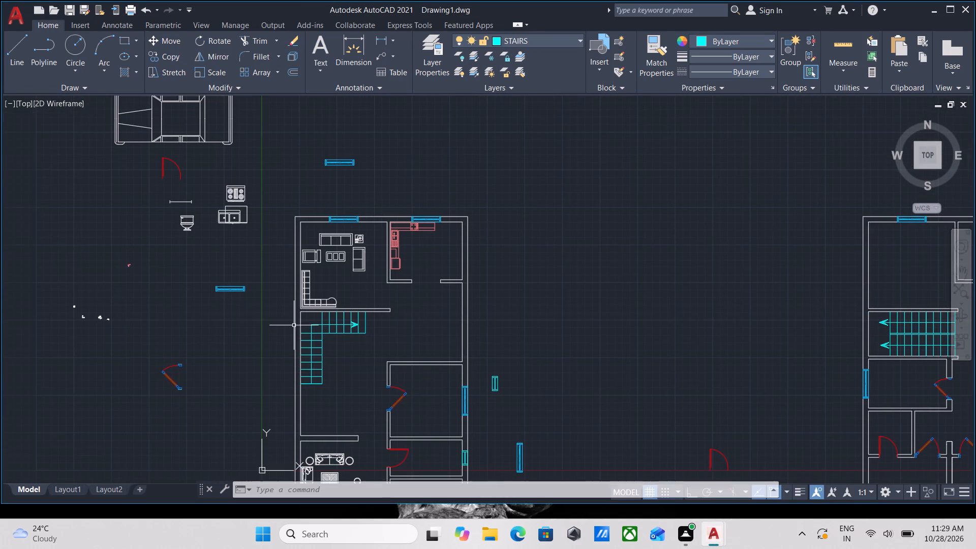
scroll(269, 362, "up", 1)
middle_click_drag(264, 377, 331, 298)
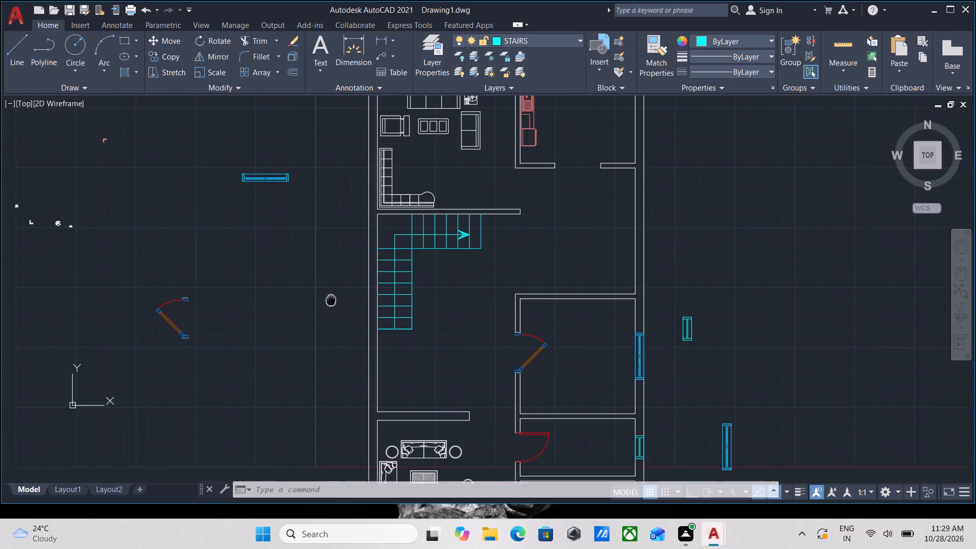
middle_click_drag(597, 356, 467, 360)
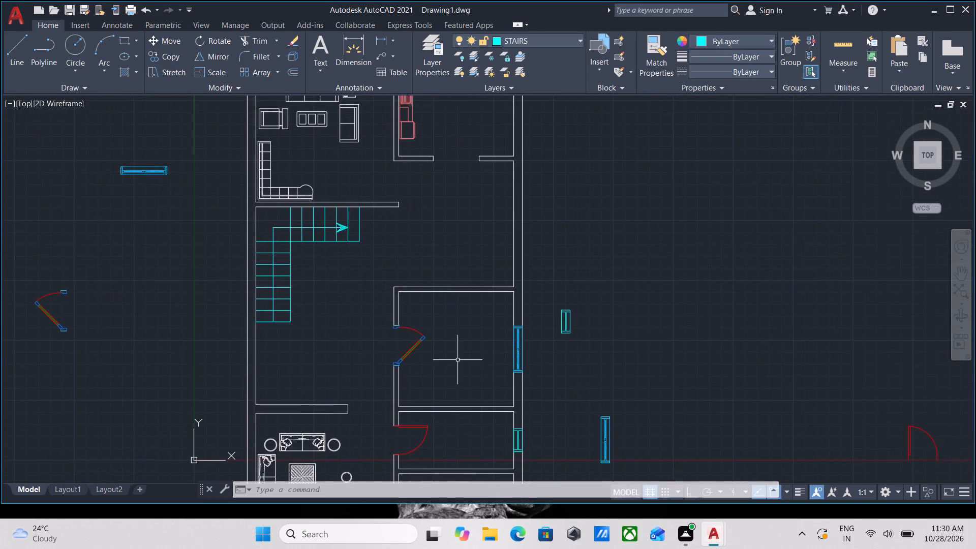
scroll(454, 359, "up", 4)
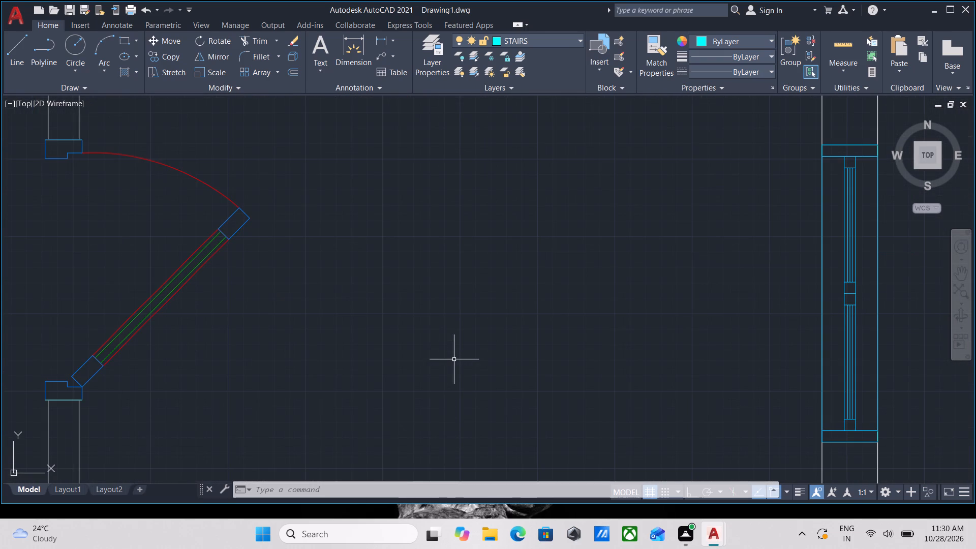
key("ctrl+v")
scroll(627, 403, "down", 1)
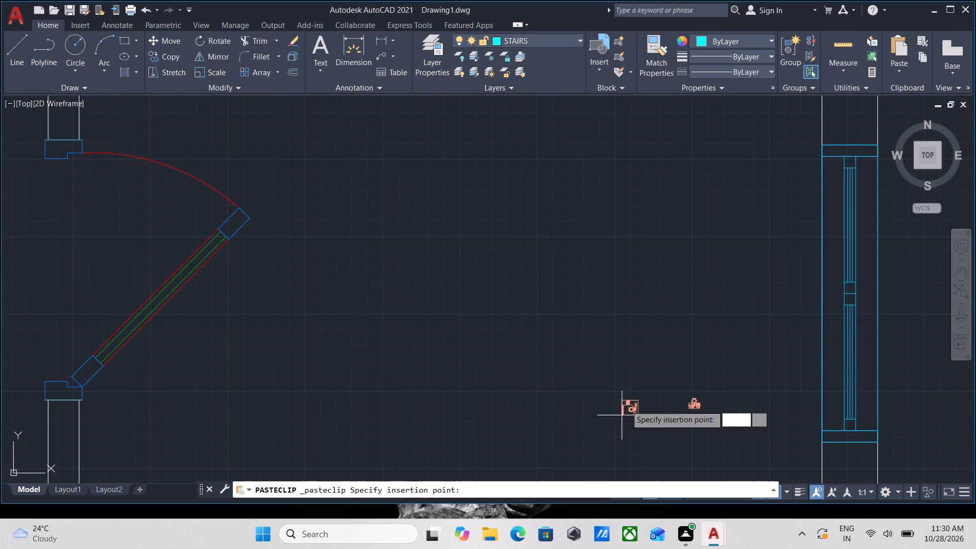
scroll(628, 400, "down", 1)
middle_click_drag(630, 393, 455, 386)
scroll(736, 385, "up", 1)
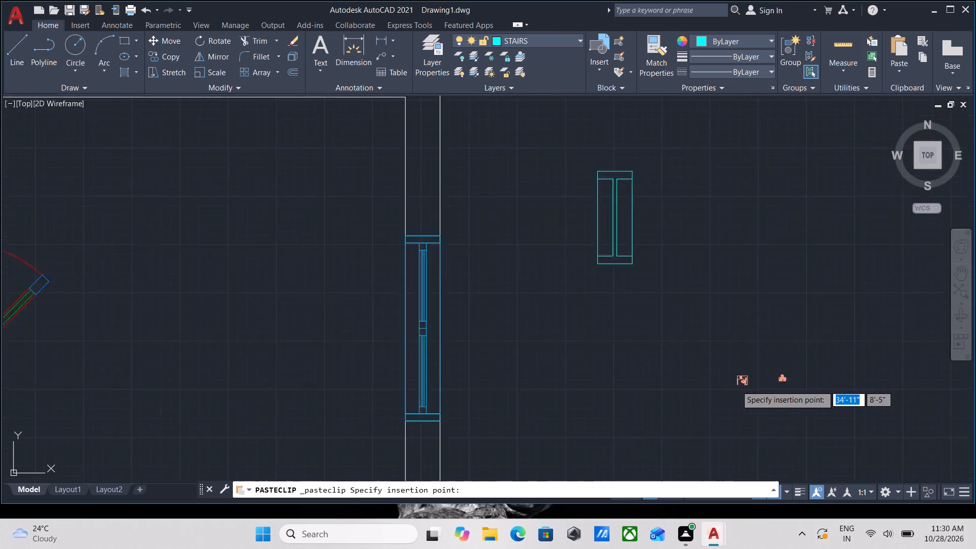
scroll(736, 385, "up", 1)
left_click(596, 397)
scroll(616, 397, "up", 5)
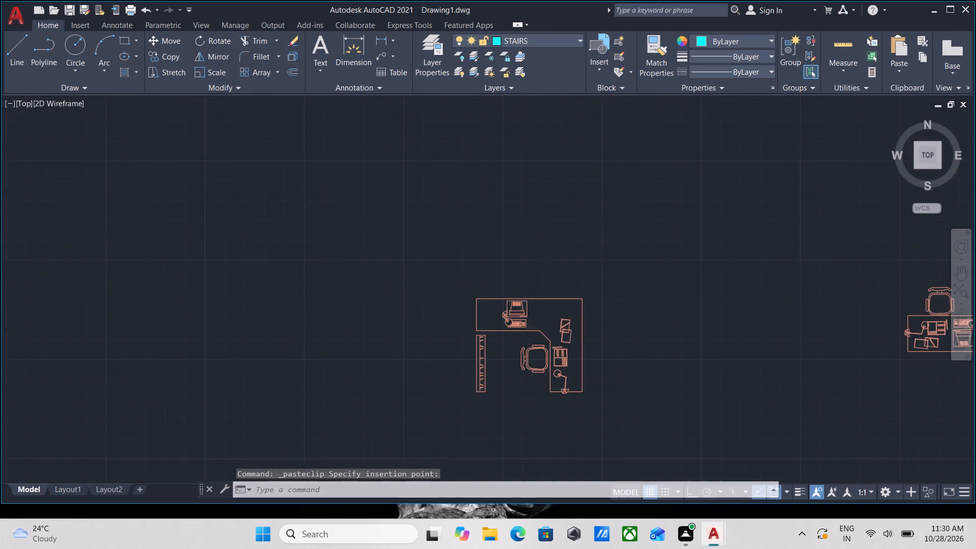
Group the pasted L-shaped desk with its chair, bookshelf, computer, lamp and papers into one unnamed group.
left_click(616, 411)
left_click(515, 372)
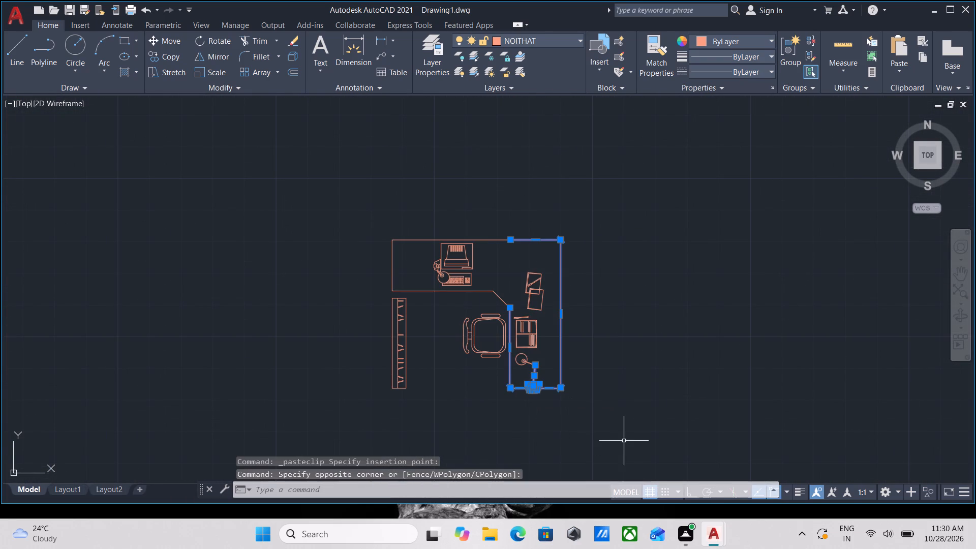
key("Escape")
left_click(624, 441)
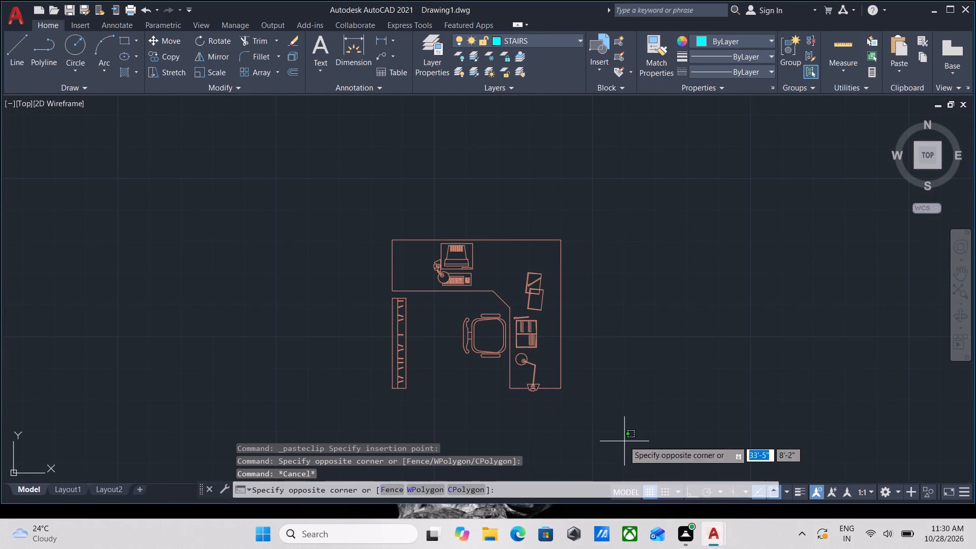
left_click(318, 210)
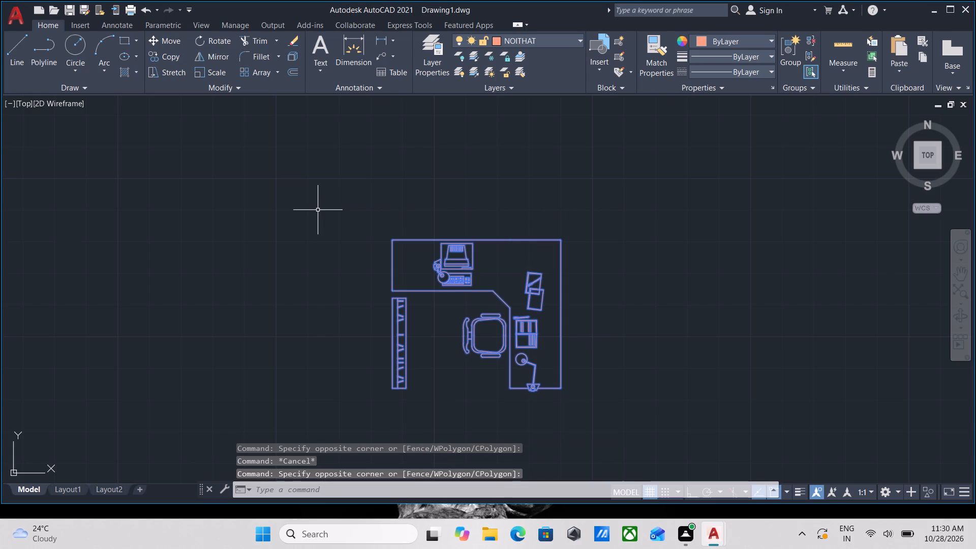
key("g")
key("Return")
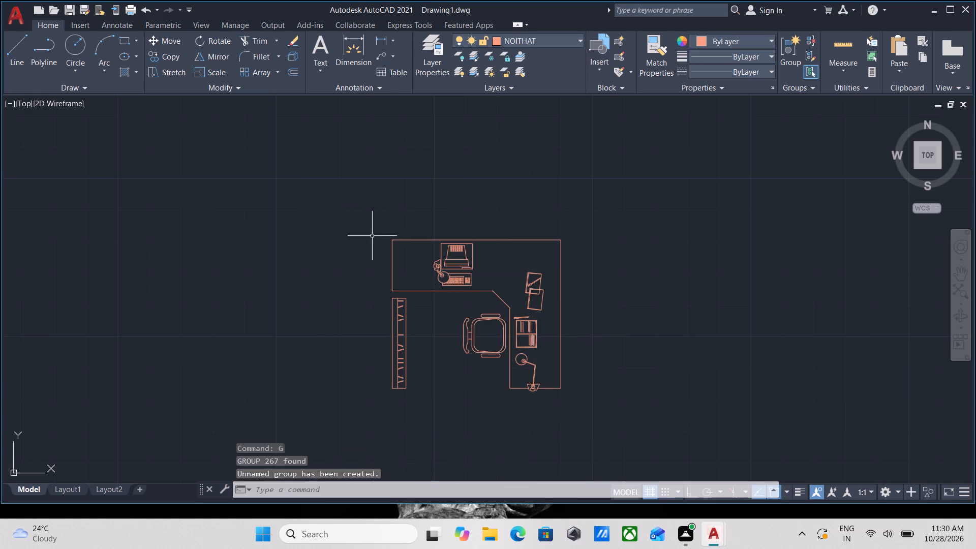
Copy the L-shaped desk group by its upper-left corner into the first plan's middle east room, just below the upper wall.
left_click(640, 406)
left_click(493, 327)
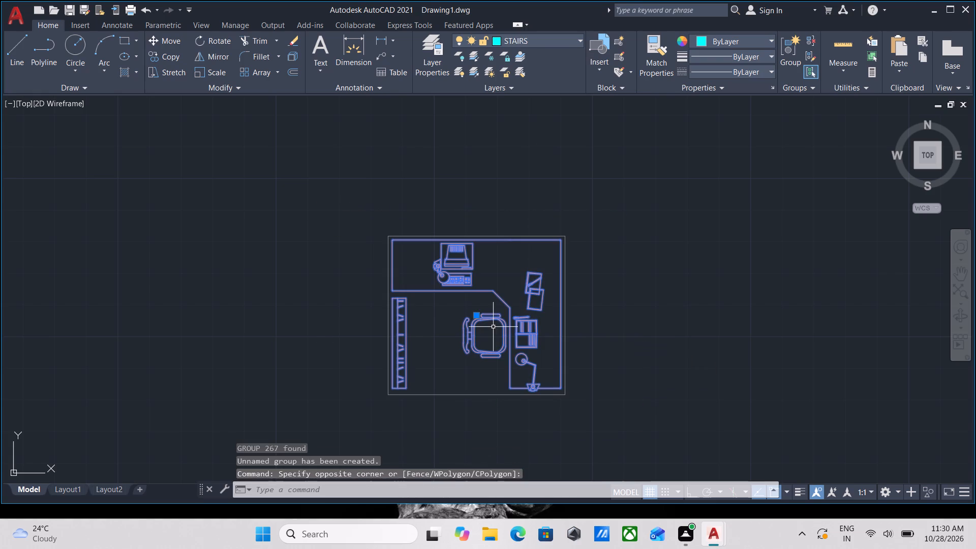
type("CO")
key("Return")
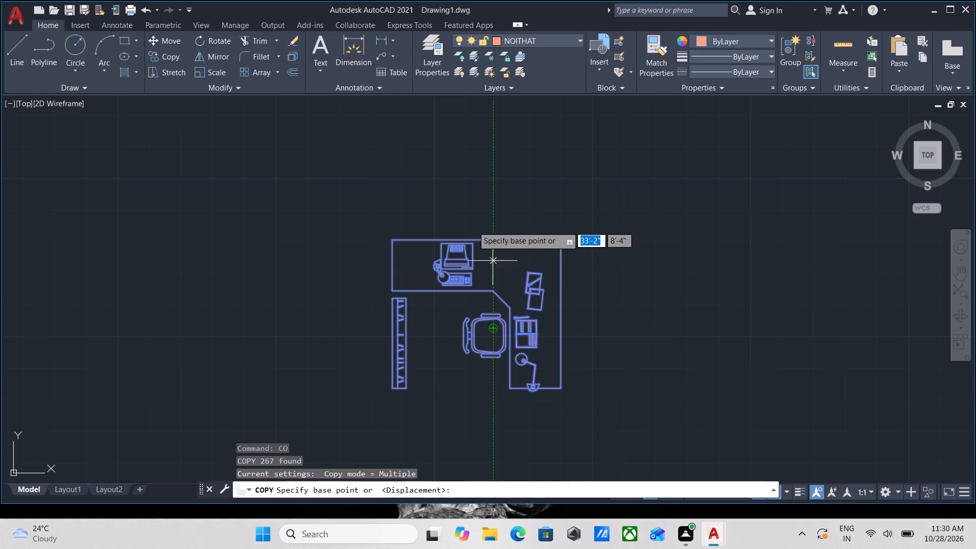
left_click(390, 238)
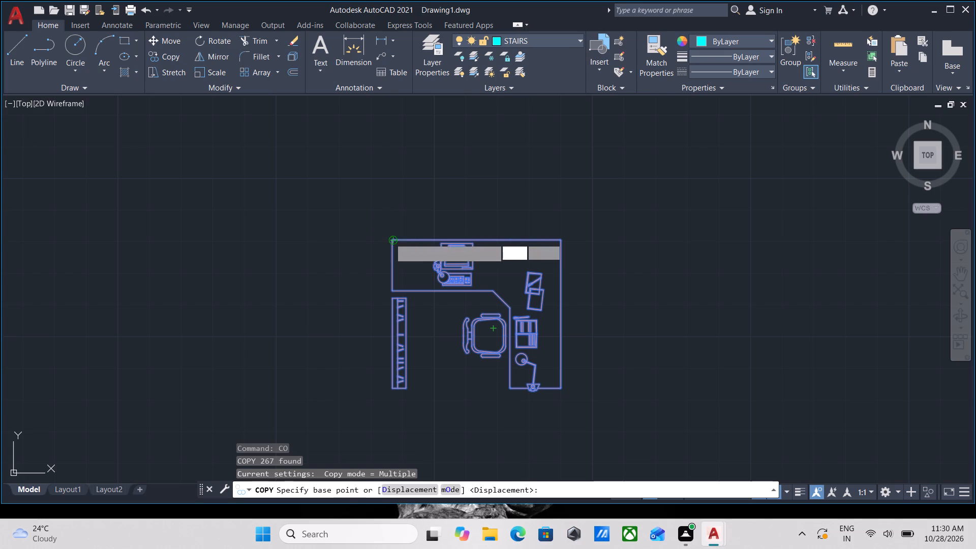
scroll(212, 239, "down", 2)
middle_click_drag(212, 239, 511, 234)
scroll(512, 234, "up", 1)
scroll(320, 260, "down", 3)
middle_click_drag(320, 260, 358, 263)
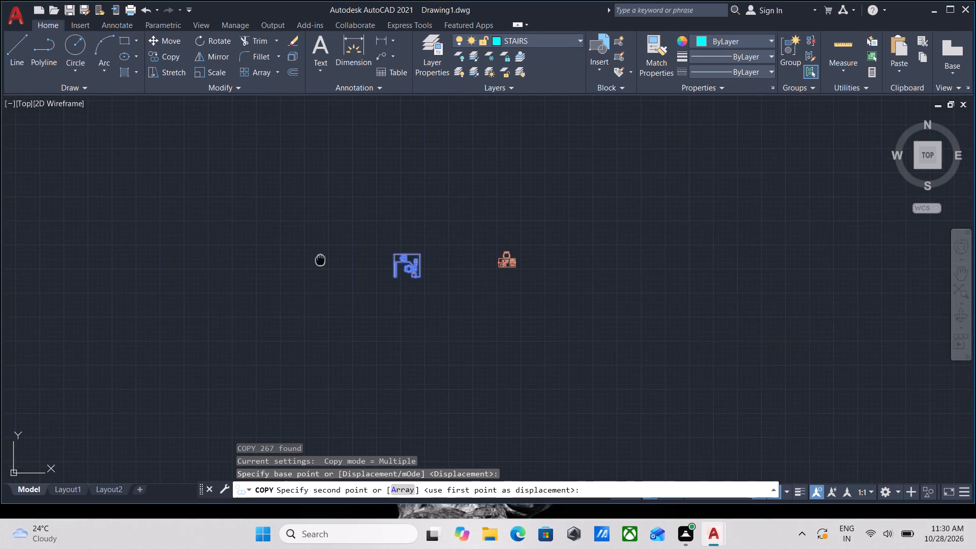
middle_click_drag(358, 263, 507, 265)
scroll(507, 265, "down", 5)
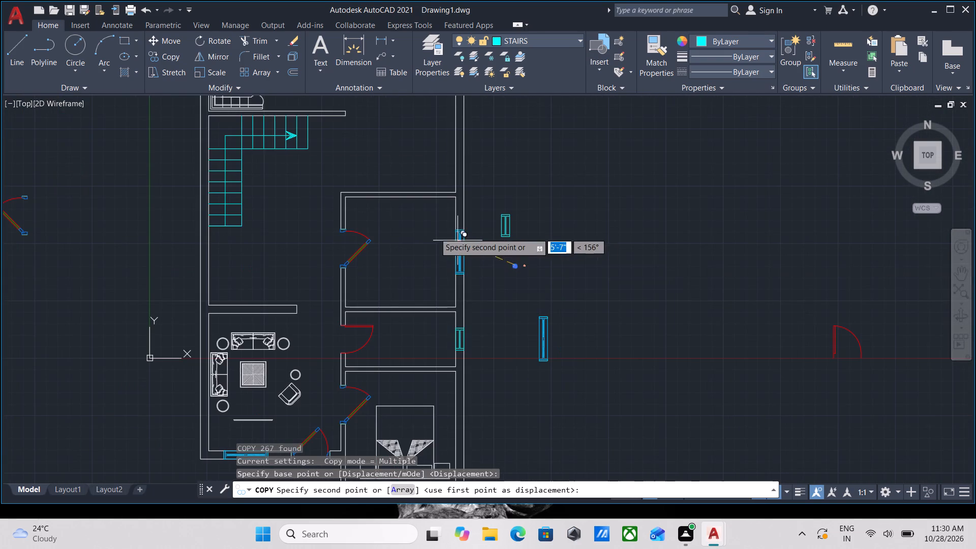
scroll(390, 223, "up", 6)
scroll(424, 197, "up", 1)
middle_click_drag(424, 197, 456, 381)
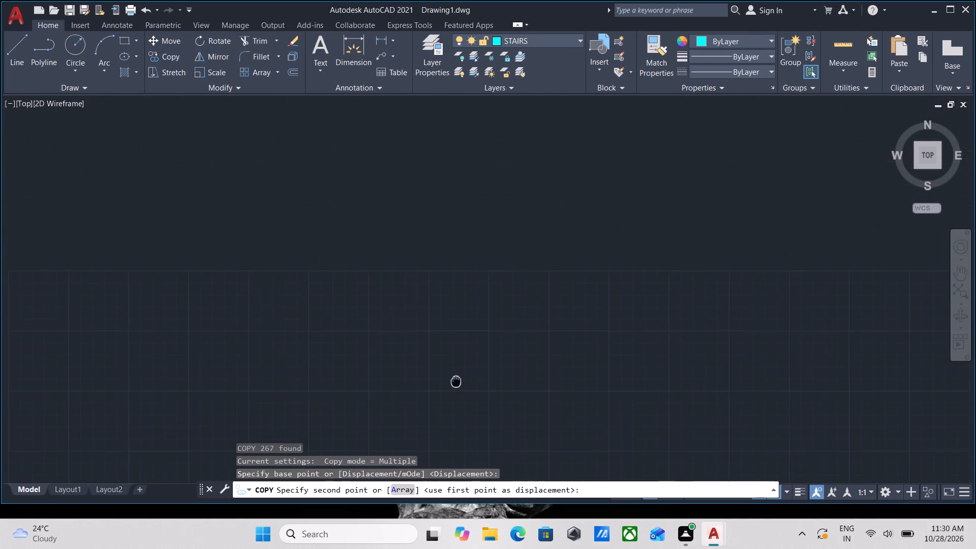
scroll(452, 327, "down", 3)
middle_click_drag(452, 327, 474, 443)
scroll(433, 324, "up", 3)
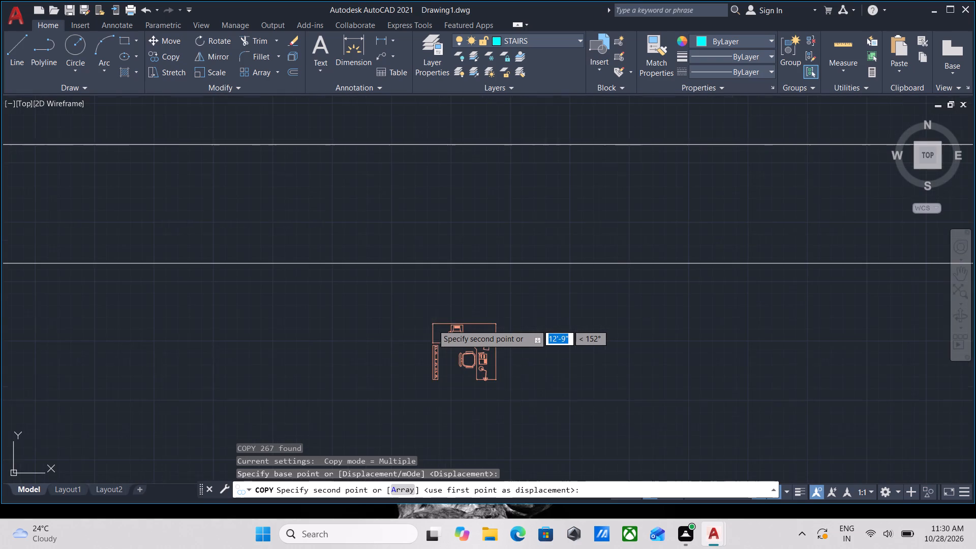
left_click(430, 300)
key("Escape")
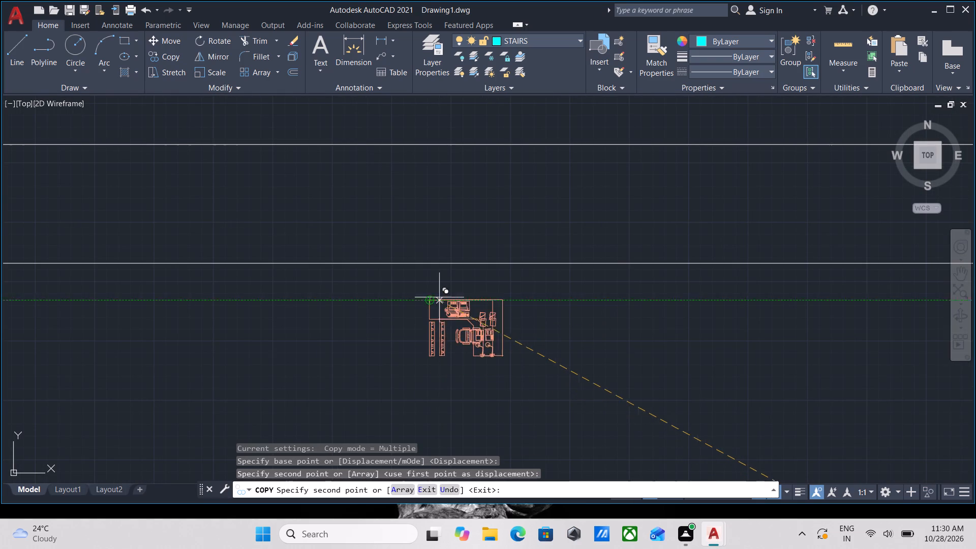
Scale the copied L-shaped desk set up from its upper-left corner by about 2'-1" to fit the room beside the window.
scroll(491, 302, "up", 2)
left_click(530, 280)
left_click(422, 345)
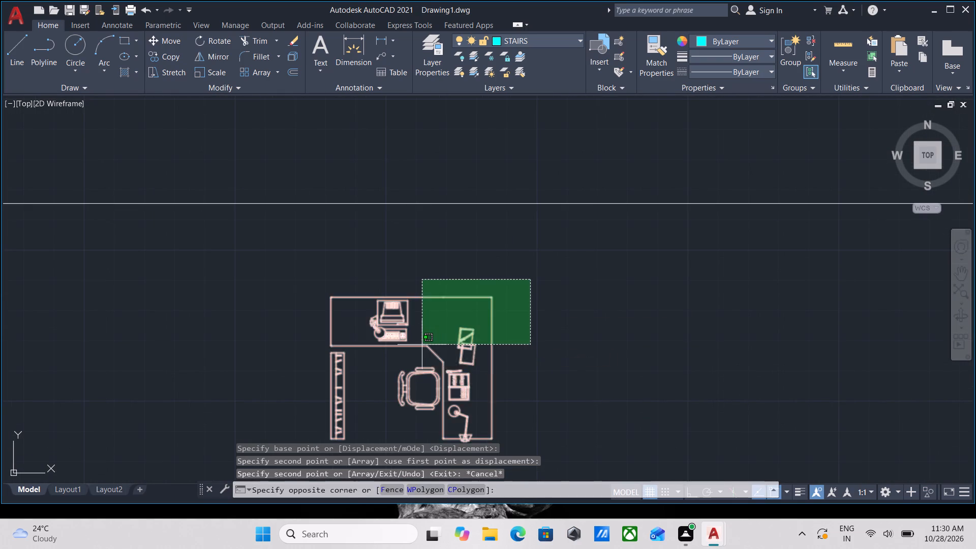
type("SCALE")
key("Return")
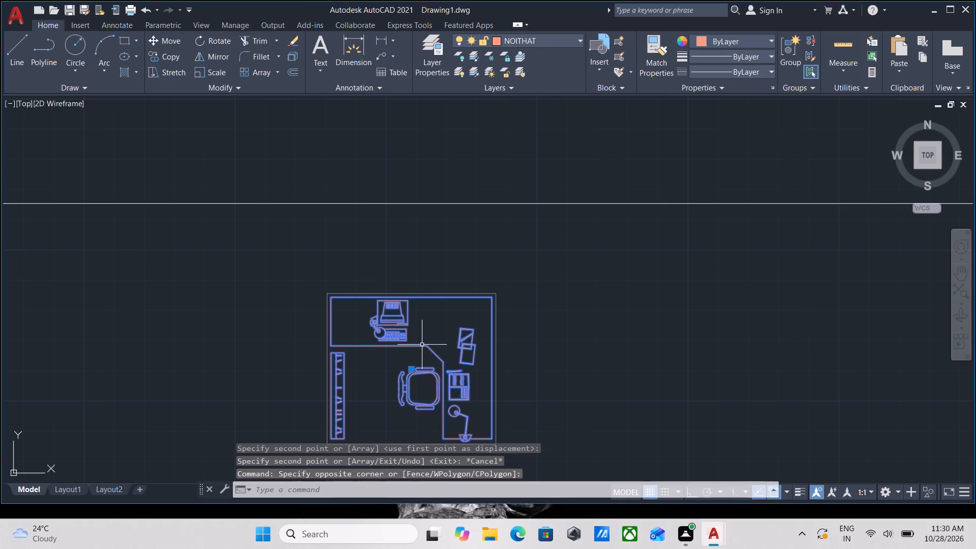
left_click(335, 299)
scroll(678, 302, "down", 1)
middle_click_drag(678, 302, 487, 305)
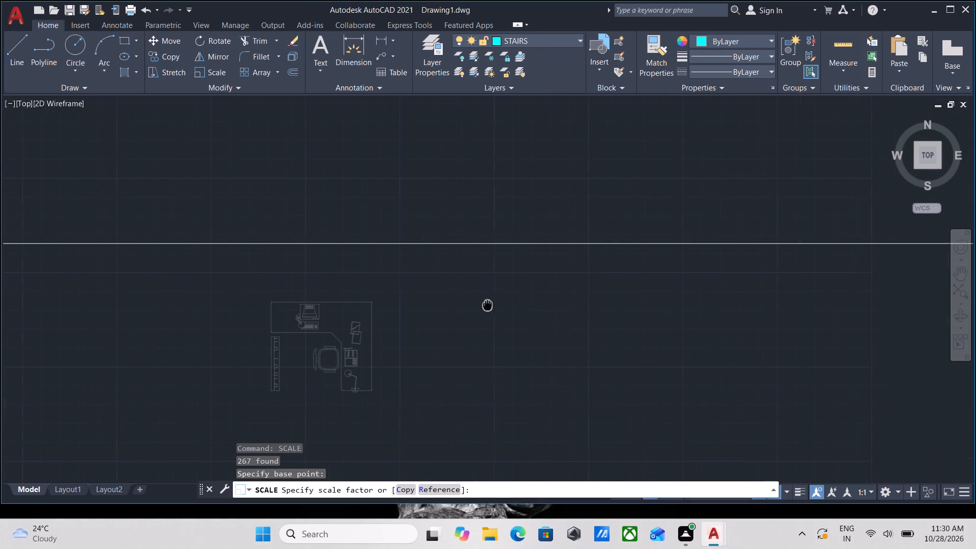
scroll(637, 301, "down", 2)
scroll(680, 308, "down", 2)
middle_click_drag(680, 308, 648, 306)
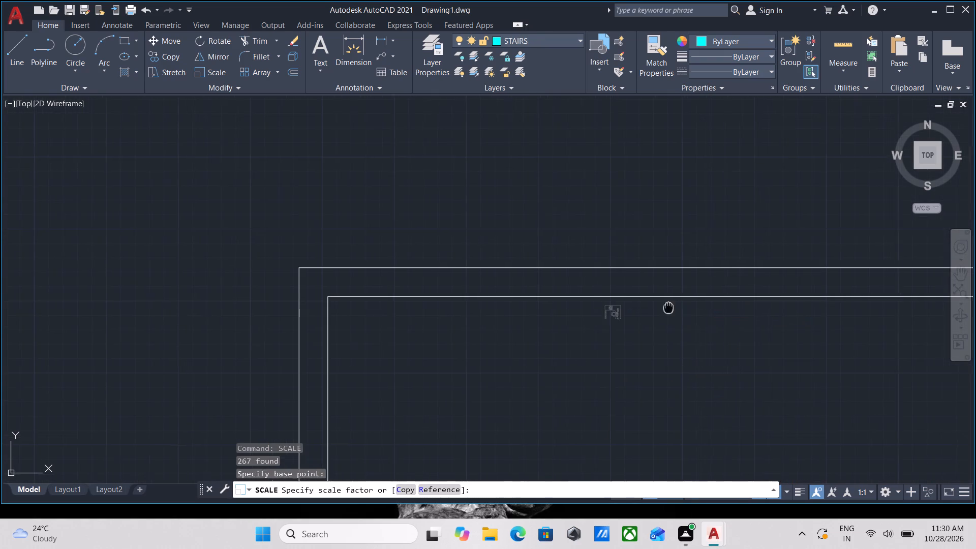
middle_click_drag(648, 306, 603, 306)
scroll(675, 317, "down", 1)
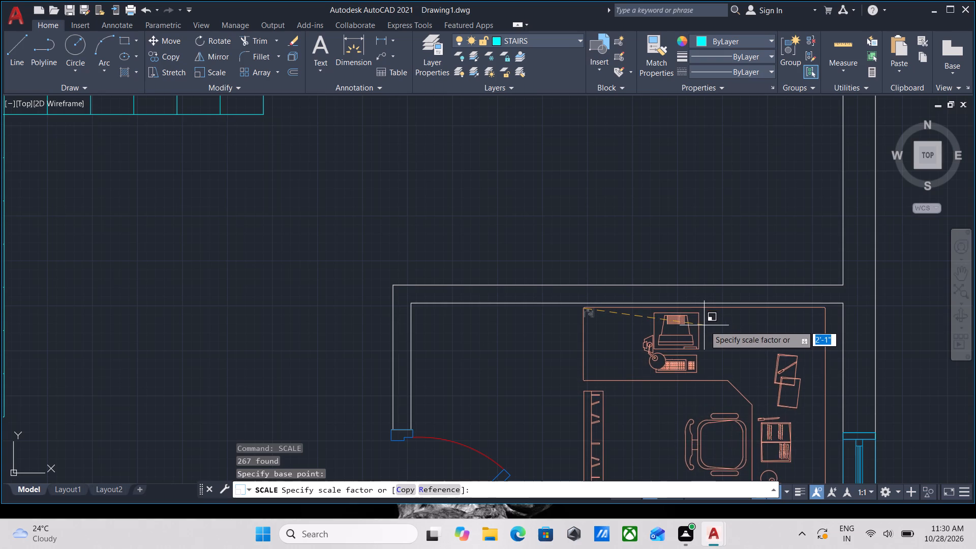
left_click(709, 324)
scroll(709, 324, "down", 2)
middle_click_drag(709, 324, 709, 304)
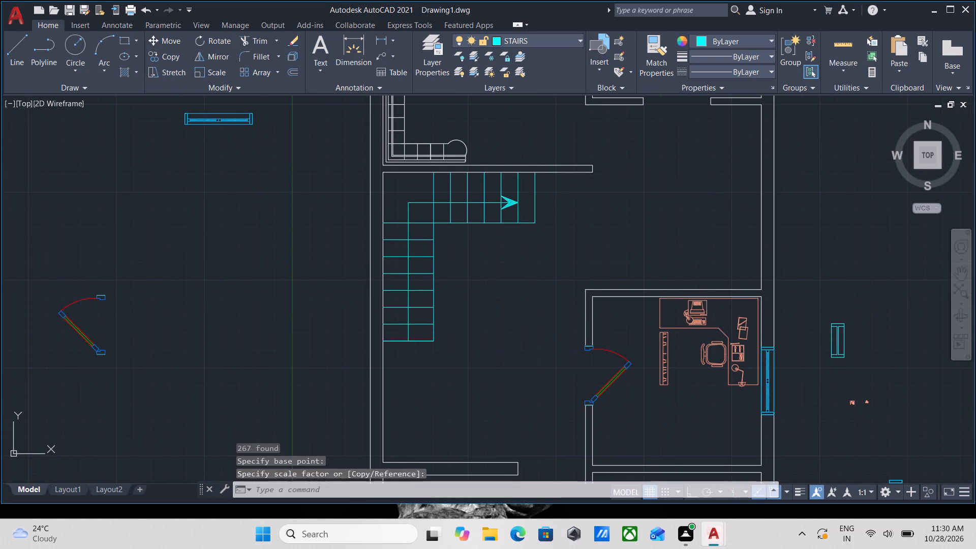
Ungroup the scaled L-shaped desk set in the first plan's middle east room.
scroll(674, 357, "up", 1)
left_click(676, 377)
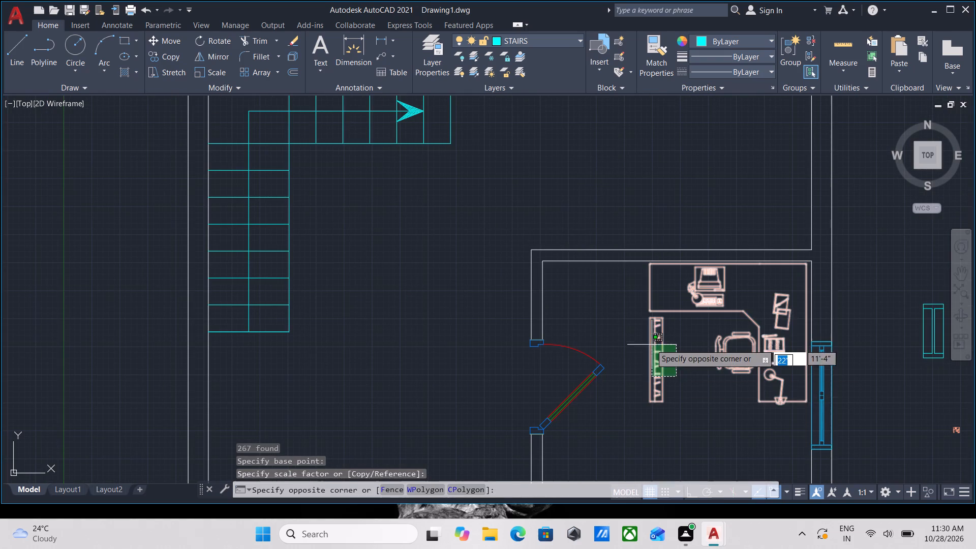
left_click(637, 341)
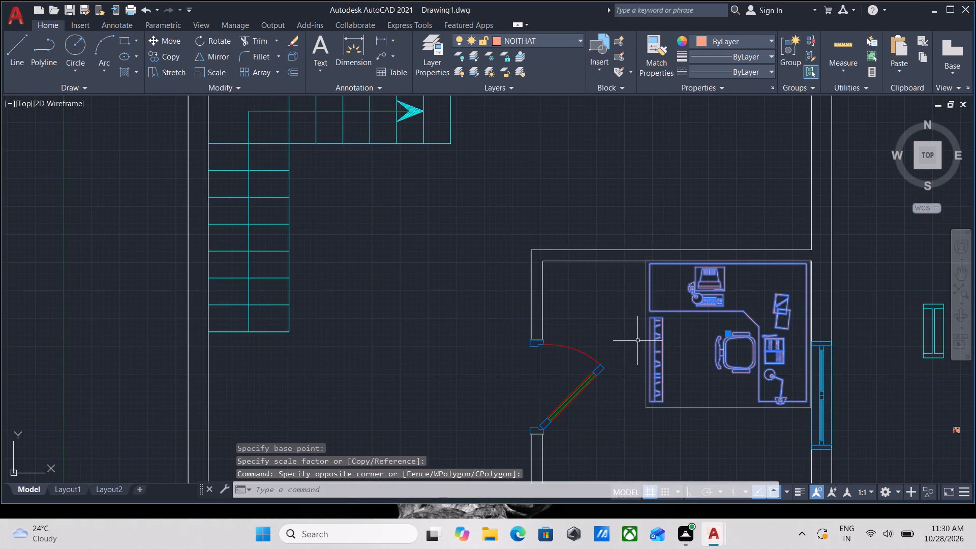
type("UNG")
key("Return")
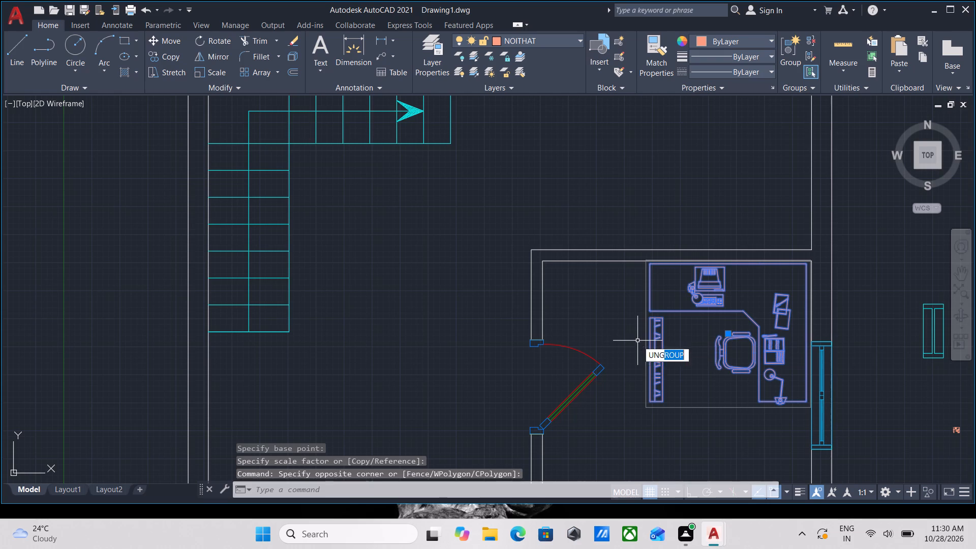
Group only the bookshelf's pieces beside the L-shaped desk into their own unnamed group.
scroll(708, 417, "up", 2)
left_click(649, 407)
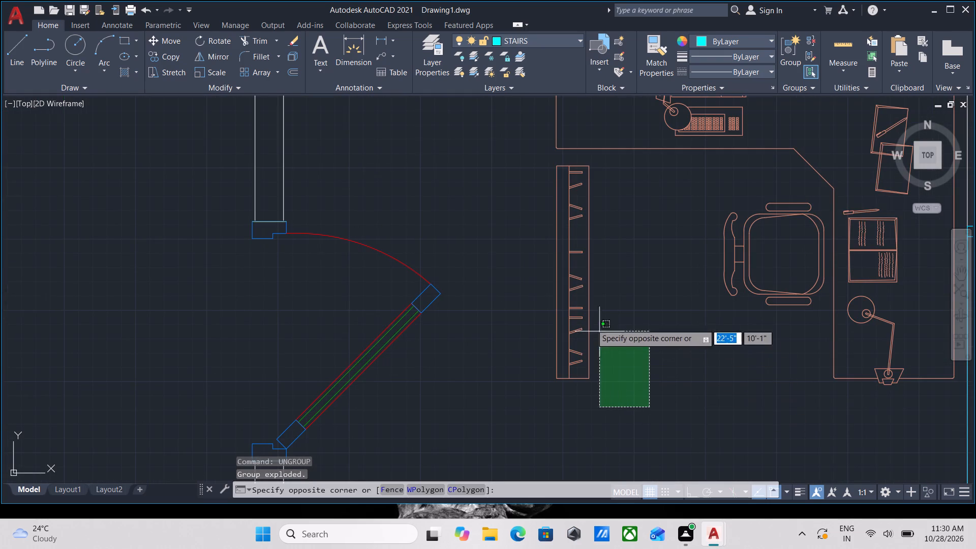
left_click(511, 156)
scroll(644, 297, "down", 1)
middle_click_drag(644, 297, 645, 357)
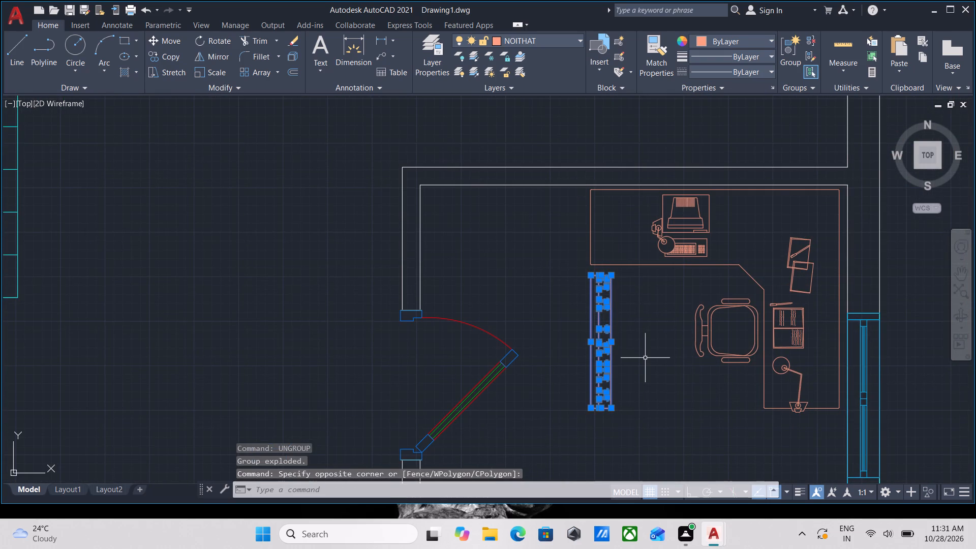
key("g")
key("Return")
Copy the bookshelf group by its west edge about 6'-2" southwest, against the room's west wall just below the door.
left_click(649, 422)
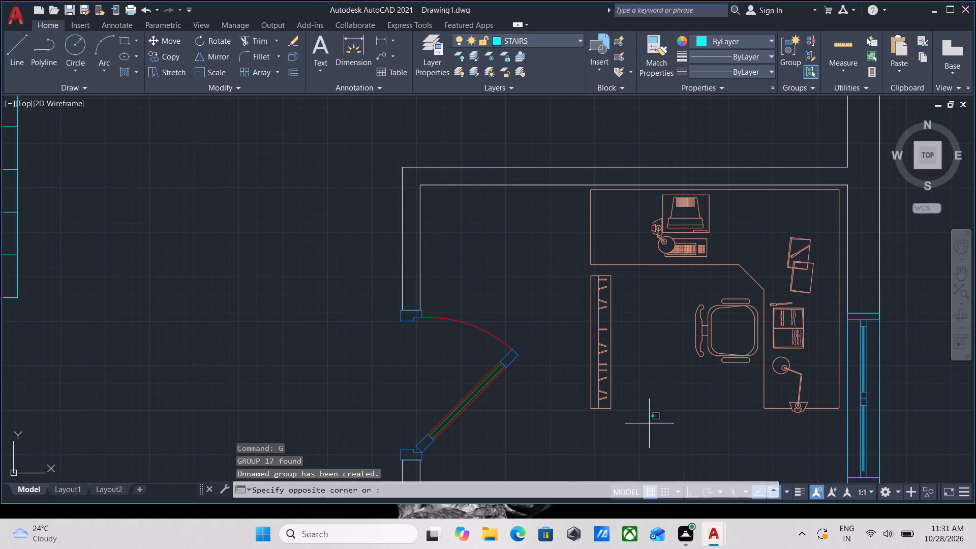
left_click(599, 344)
type("CO")
key("Return")
scroll(567, 321, "up", 2)
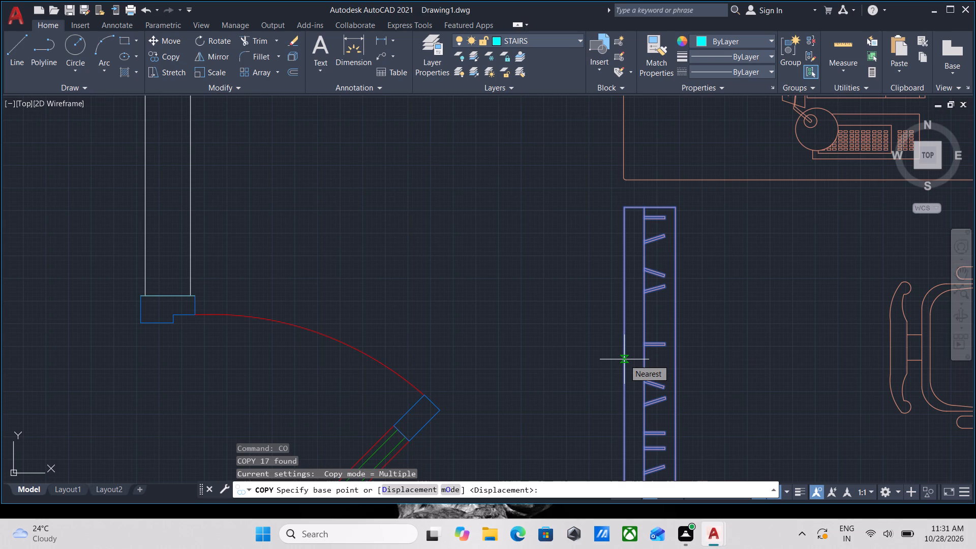
scroll(629, 321, "down", 2)
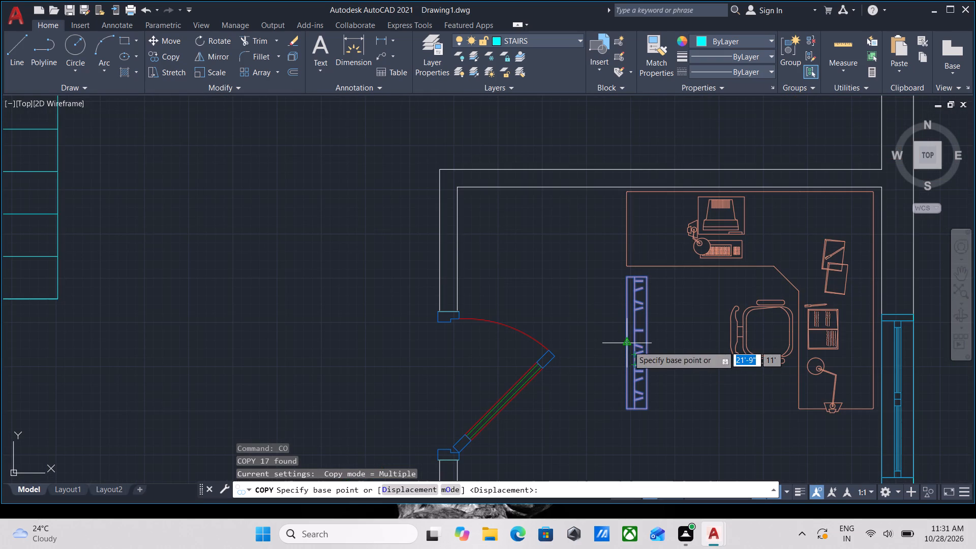
left_click(628, 346)
scroll(575, 401, "down", 1)
middle_click_drag(575, 401, 571, 339)
scroll(573, 334, "down", 1)
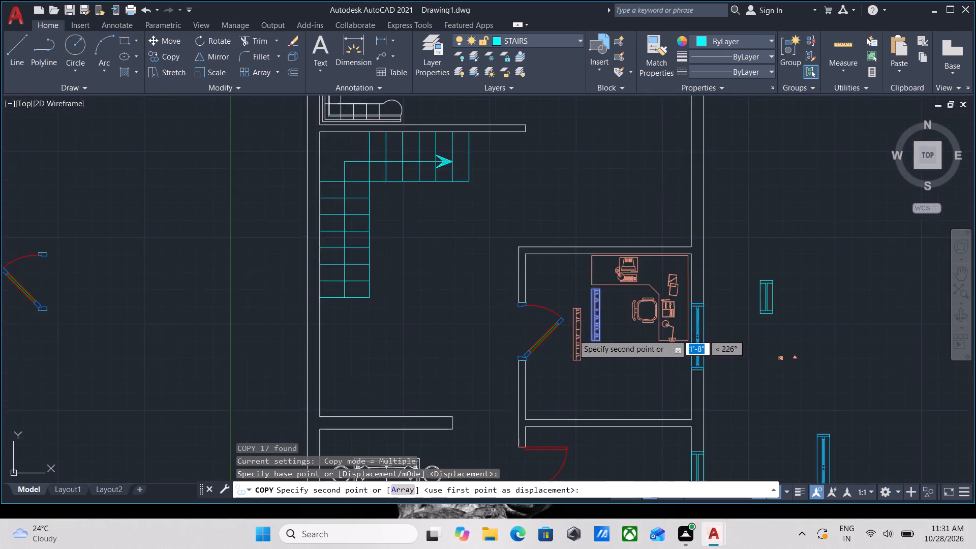
scroll(573, 334, "down", 1)
scroll(551, 372, "up", 4)
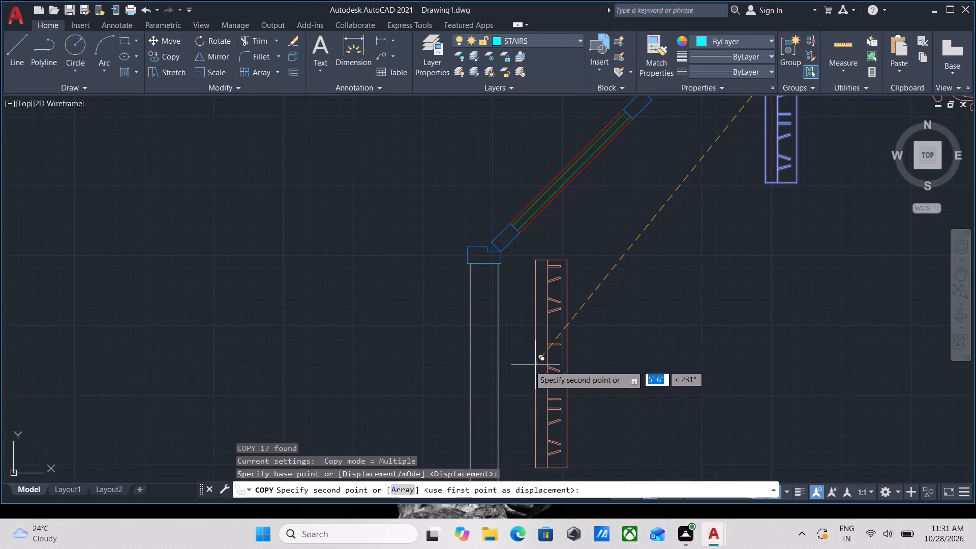
scroll(502, 379, "up", 2)
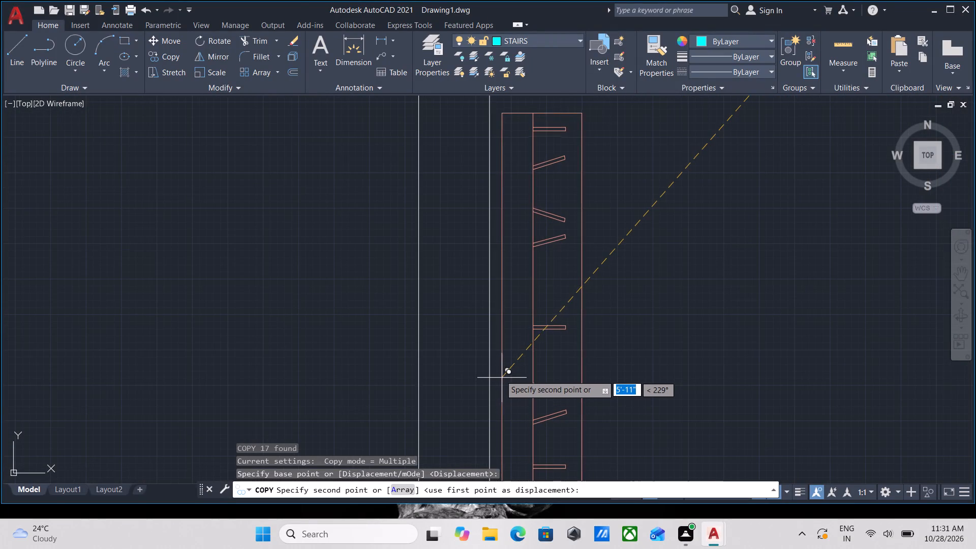
scroll(500, 374, "down", 3)
middle_click_drag(500, 374, 512, 369)
scroll(513, 380, "up", 2)
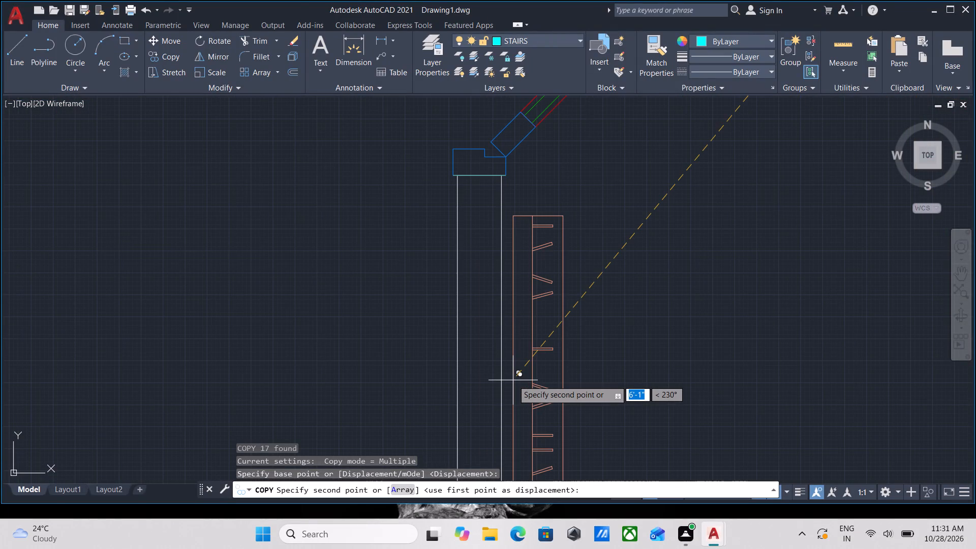
left_click(506, 382)
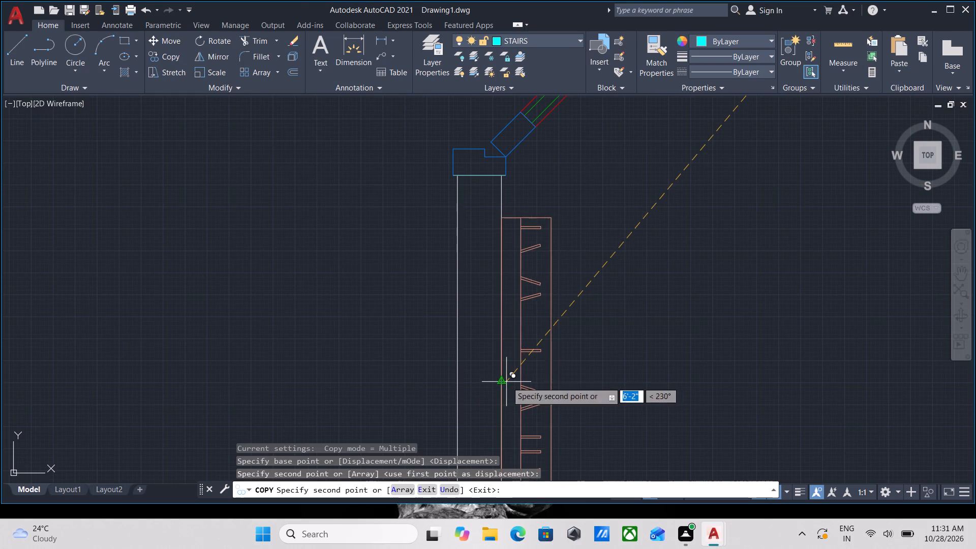
scroll(579, 357, "down", 2)
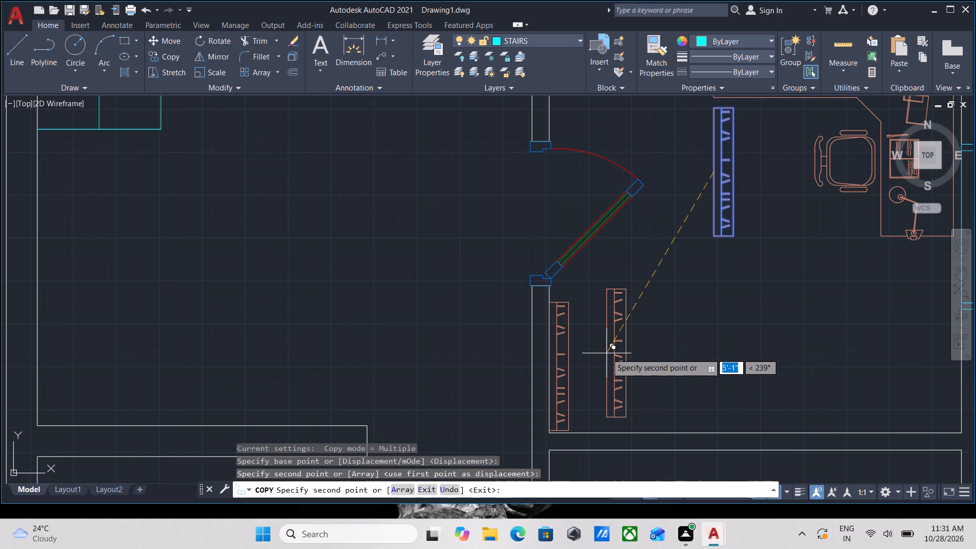
key("Escape")
Erase the original bookshelf beside the desk, keeping the copy against the west wall.
scroll(606, 353, "down", 3)
scroll(628, 346, "up", 2)
middle_click_drag(633, 344, 596, 360)
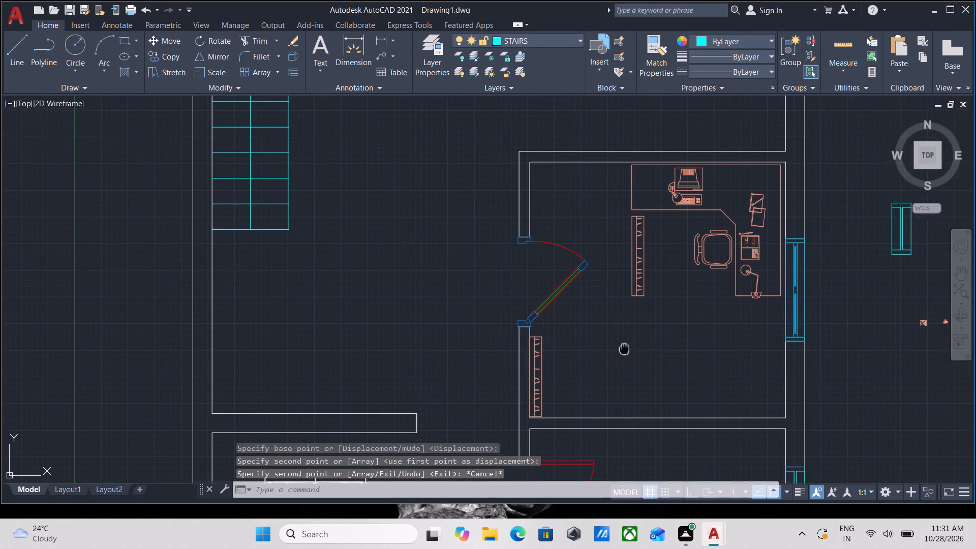
middle_click_drag(596, 360, 589, 363)
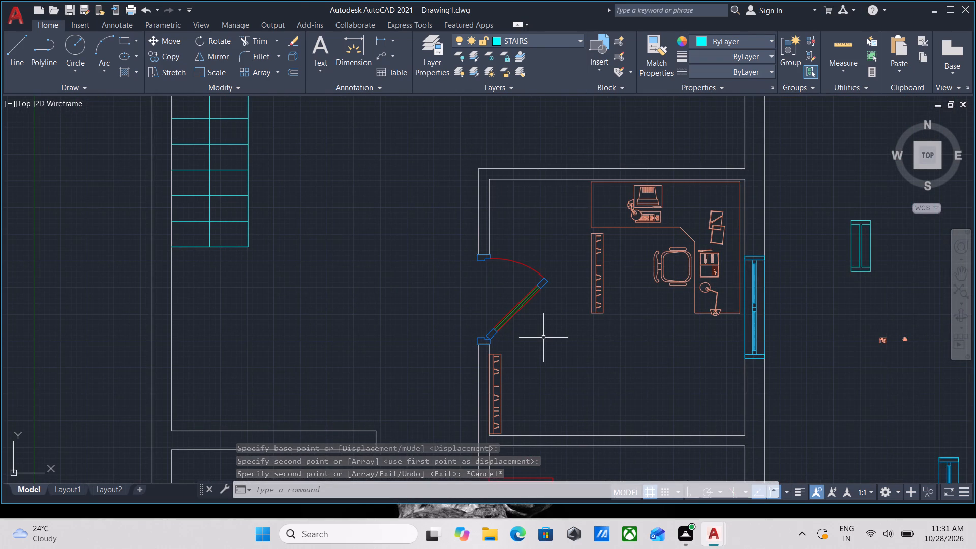
scroll(662, 307, "up", 1)
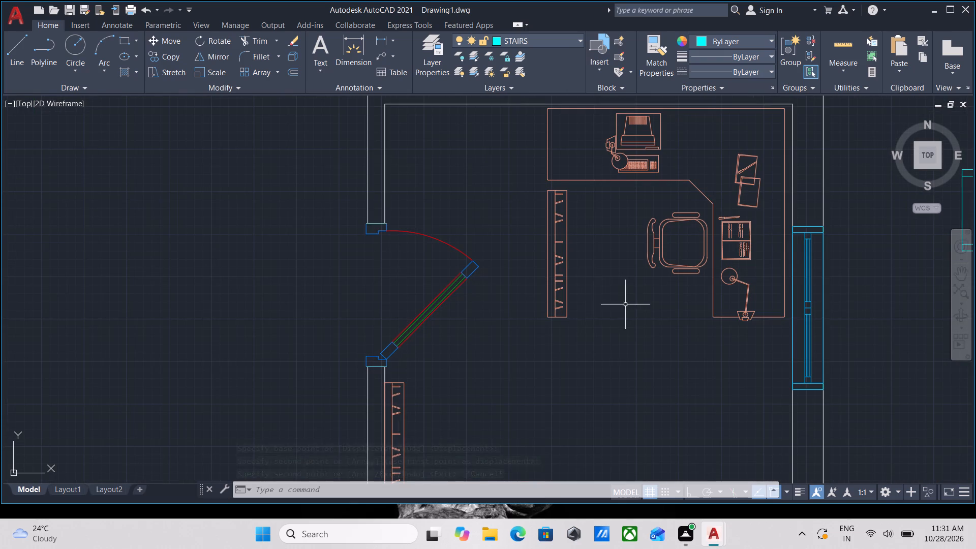
left_click(595, 335)
left_click(541, 270)
right_click(541, 270)
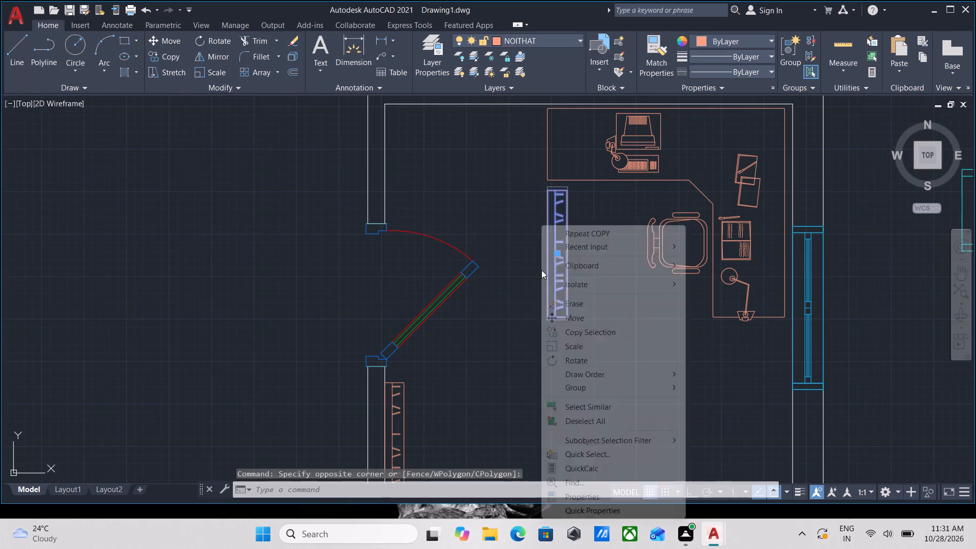
left_click(590, 302)
Review the first plan's rooms from the desk room and bedroom up to the kitchen and living room.
scroll(594, 300, "down", 2)
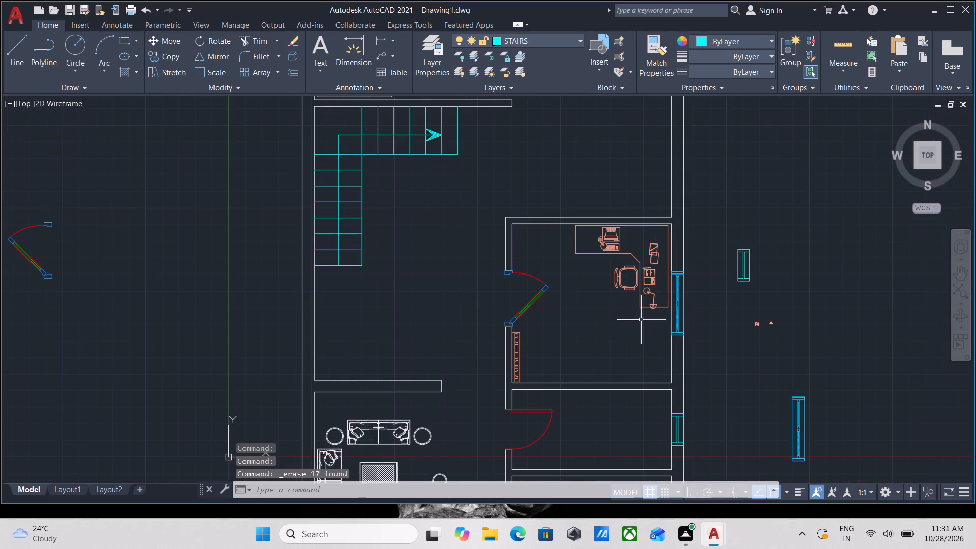
scroll(526, 348, "up", 3)
scroll(498, 379, "down", 1)
middle_click_drag(498, 379, 568, 348)
scroll(376, 361, "down", 3)
middle_click_drag(376, 361, 423, 391)
scroll(522, 283, "up", 2)
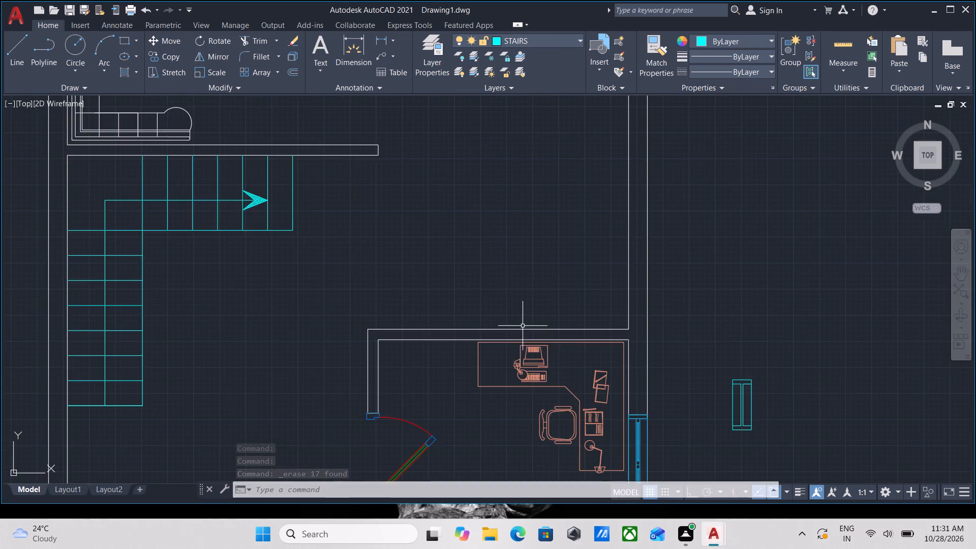
scroll(523, 326, "up", 1)
scroll(523, 328, "down", 2)
middle_click_drag(451, 346, 475, 345)
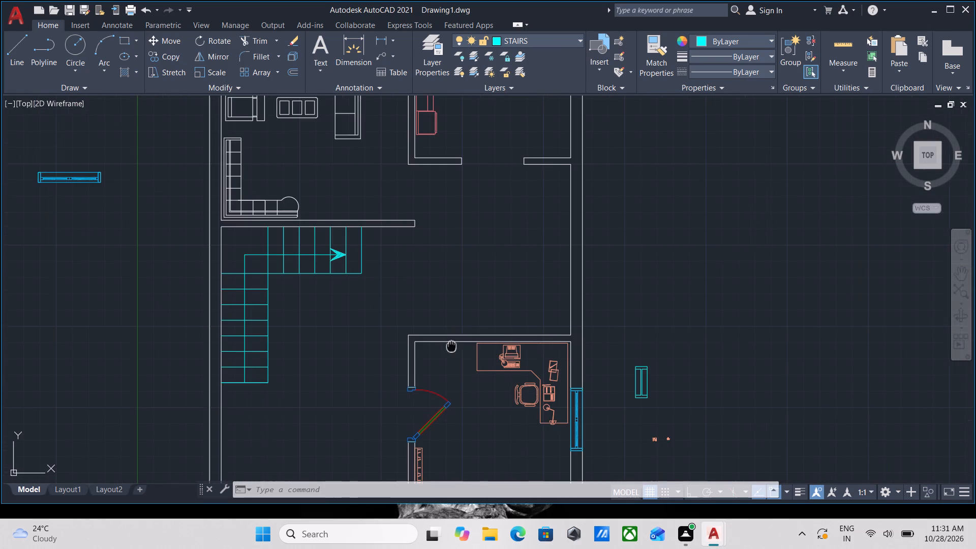
middle_click_drag(475, 345, 512, 310)
scroll(513, 308, "down", 2)
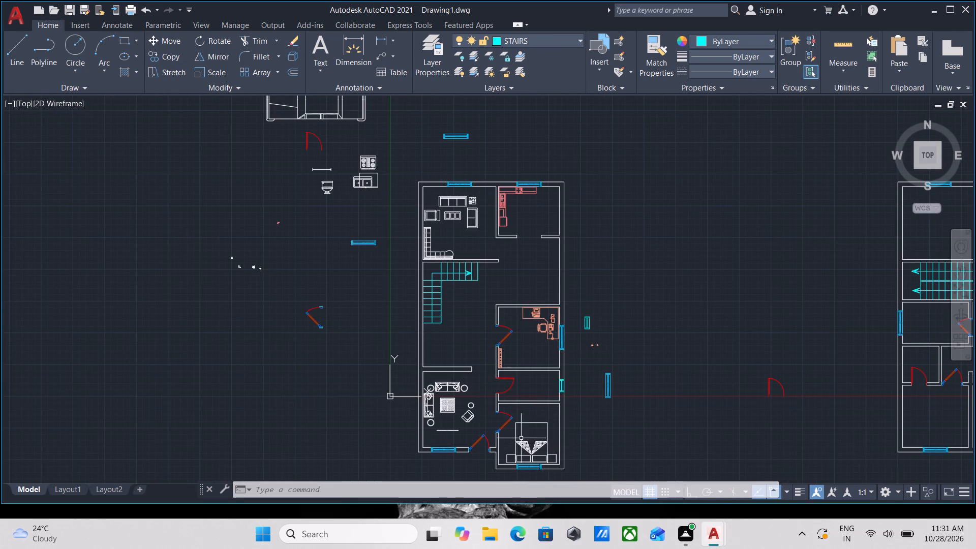
scroll(509, 430, "up", 2)
scroll(410, 398, "up", 1)
scroll(434, 377, "down", 2)
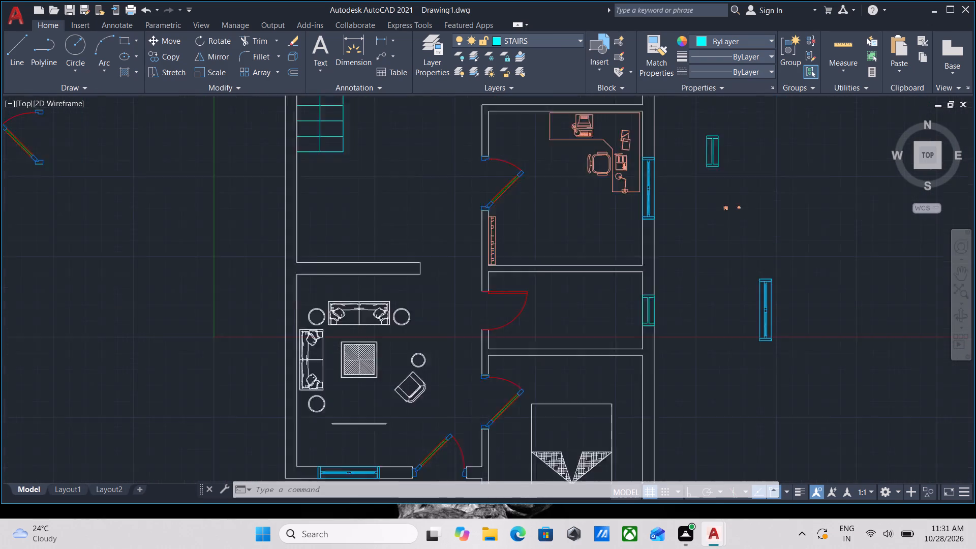
middle_click_drag(434, 377, 433, 484)
middle_click_drag(427, 239, 447, 336)
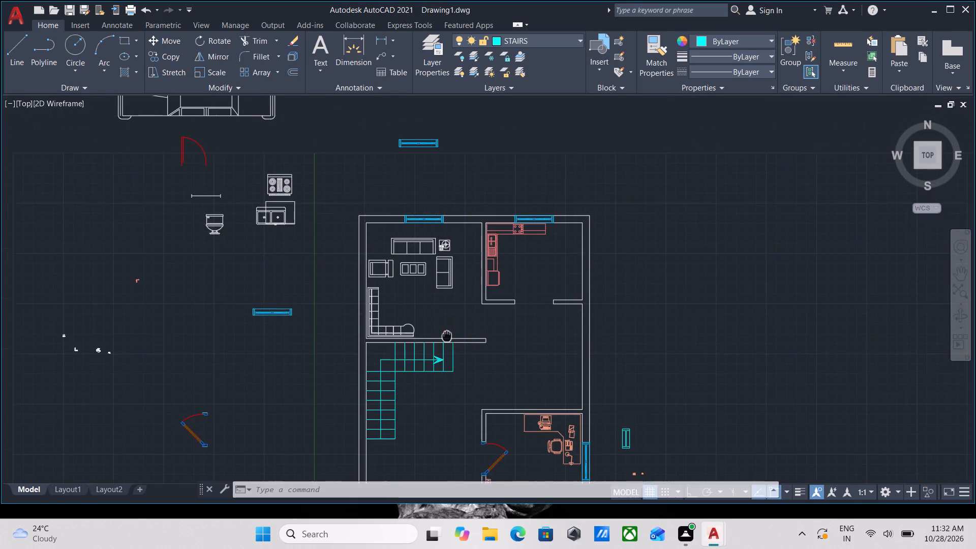
scroll(443, 319, "up", 2)
scroll(467, 303, "down", 2)
middle_click_drag(467, 303, 484, 342)
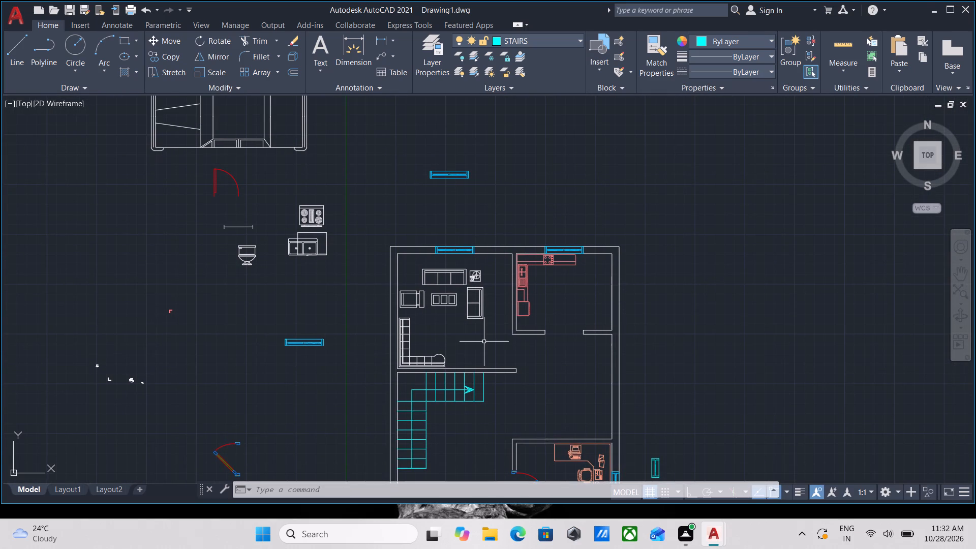
Inspect the small loose furniture blocks west of the first plan and compare the first plan with the second.
scroll(81, 412, "up", 3)
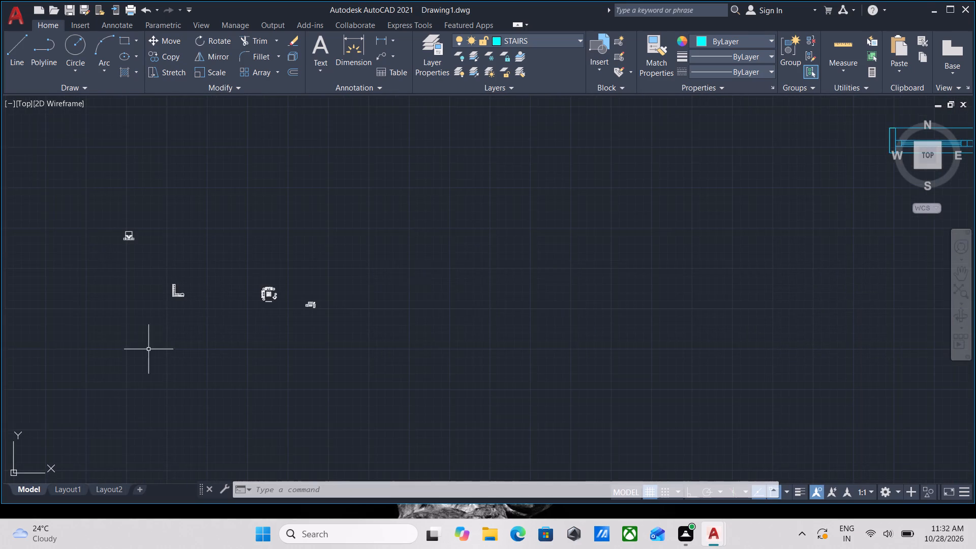
scroll(188, 313, "up", 1)
middle_click_drag(167, 242, 227, 315)
scroll(557, 311, "down", 3)
middle_click_drag(557, 311, 94, 346)
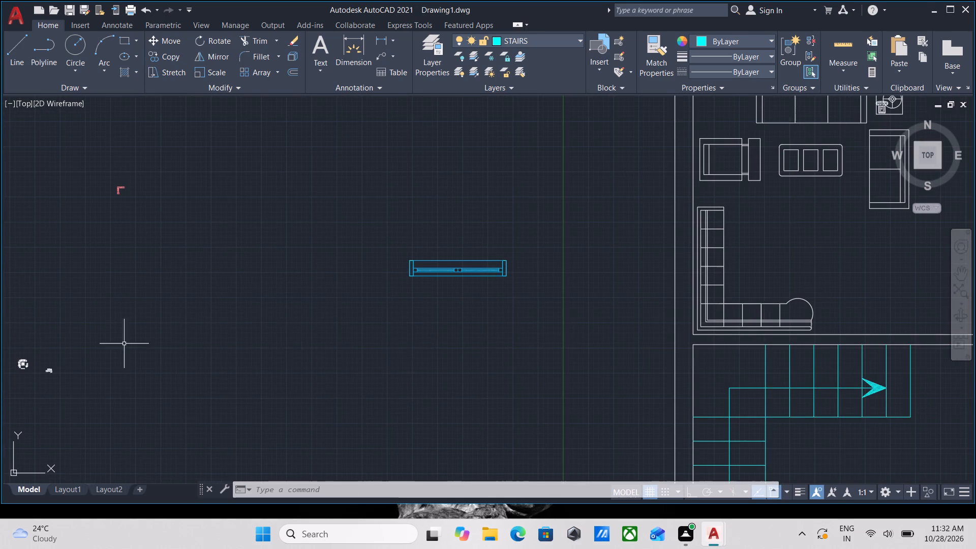
middle_click_drag(691, 338, 396, 363)
middle_click_drag(712, 302, 348, 333)
scroll(727, 302, "down", 2)
middle_click_drag(727, 302, 351, 343)
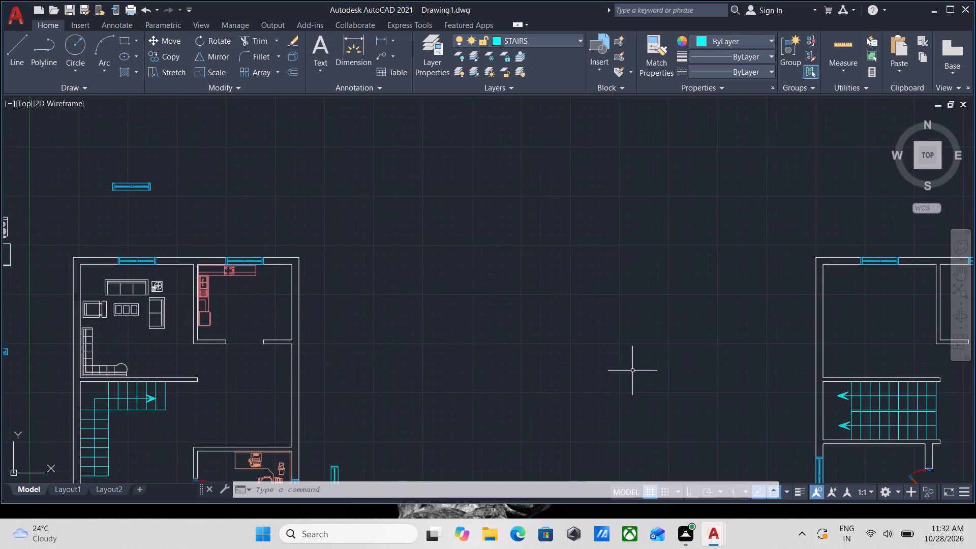
scroll(687, 367, "down", 1)
middle_click_drag(687, 367, 399, 321)
middle_click_drag(195, 327, 225, 330)
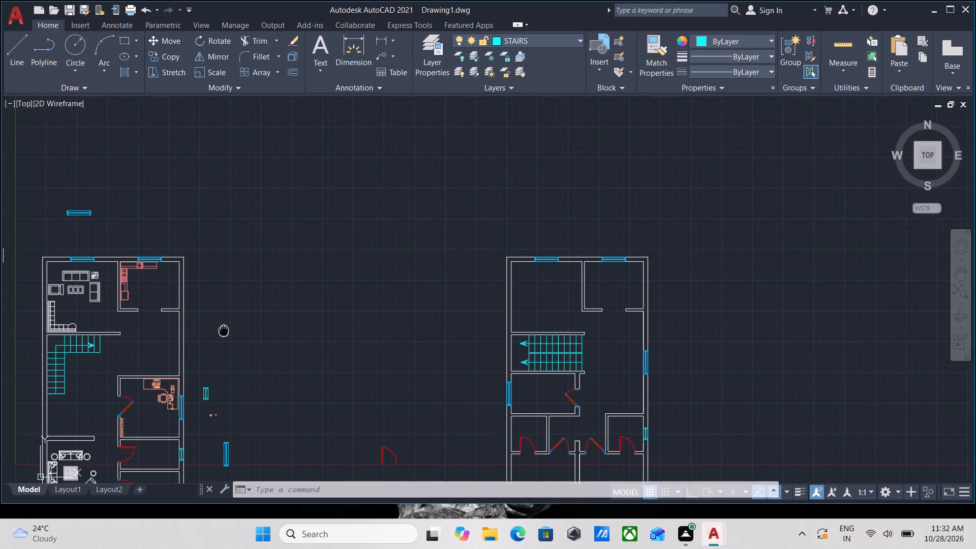
middle_click_drag(225, 330, 451, 379)
Recheck the first plan's furnished rooms and the spare blocks outside it for what still needs placing.
scroll(271, 336, "up", 1)
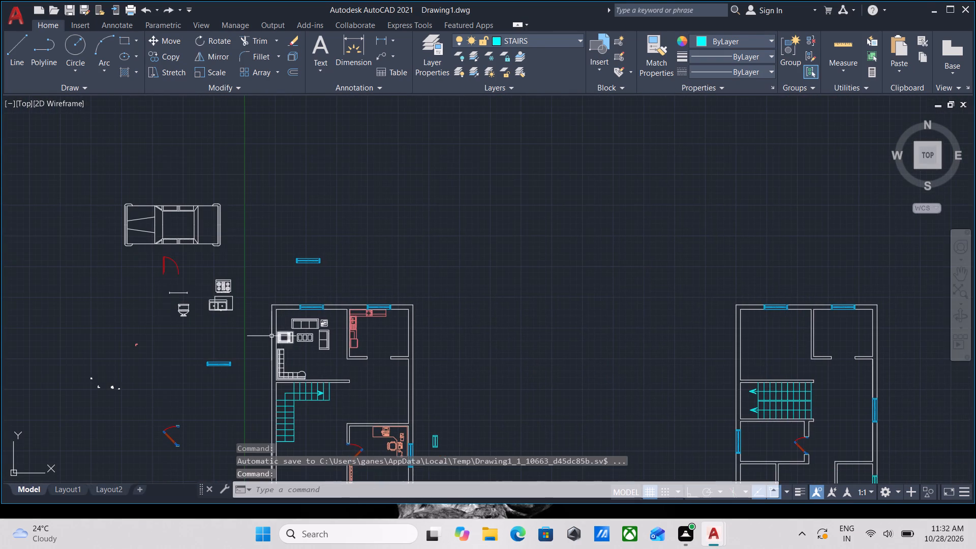
scroll(271, 336, "up", 1)
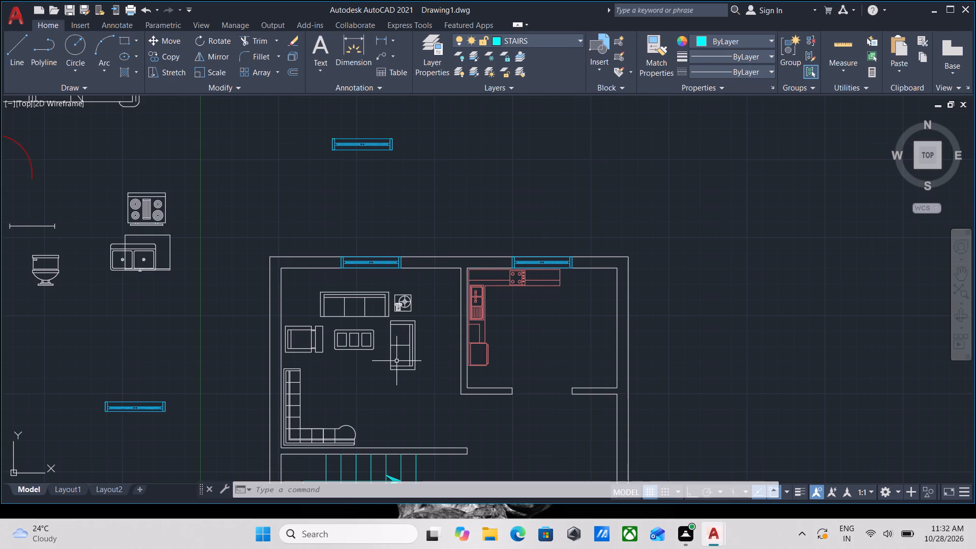
scroll(729, 225, "up", 1)
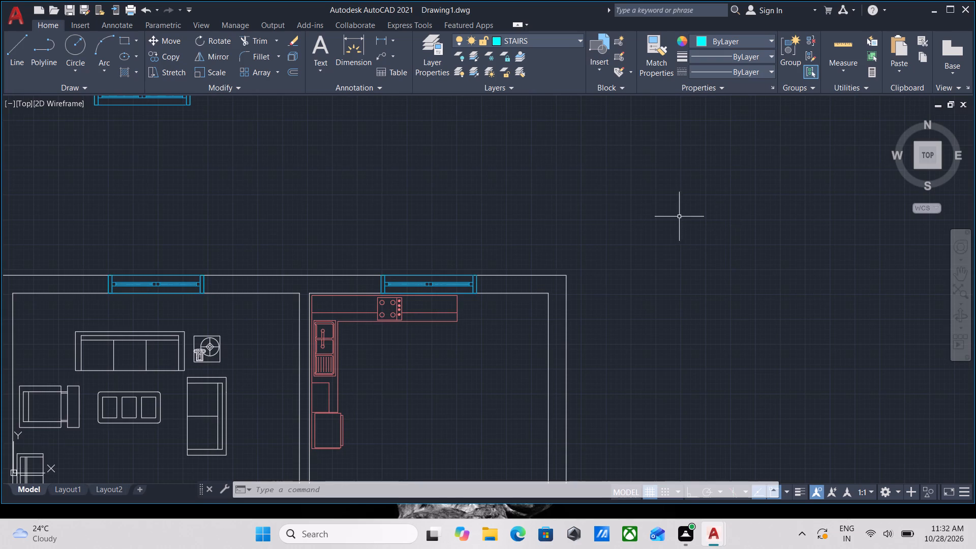
scroll(813, 126, "down", 2)
scroll(696, 231, "down", 2)
scroll(690, 290, "up", 3)
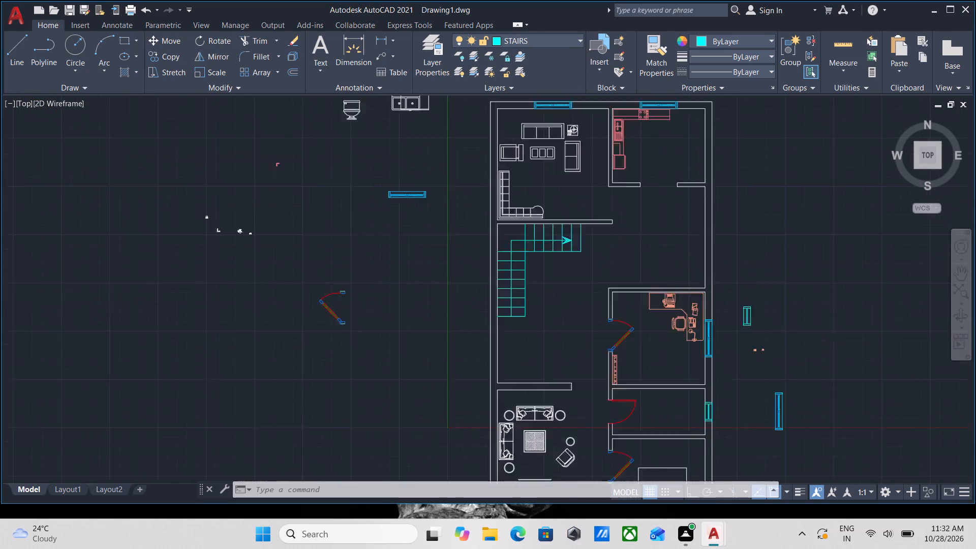
scroll(672, 293, "down", 2)
middle_click_drag(675, 289, 733, 200)
scroll(688, 351, "up", 2)
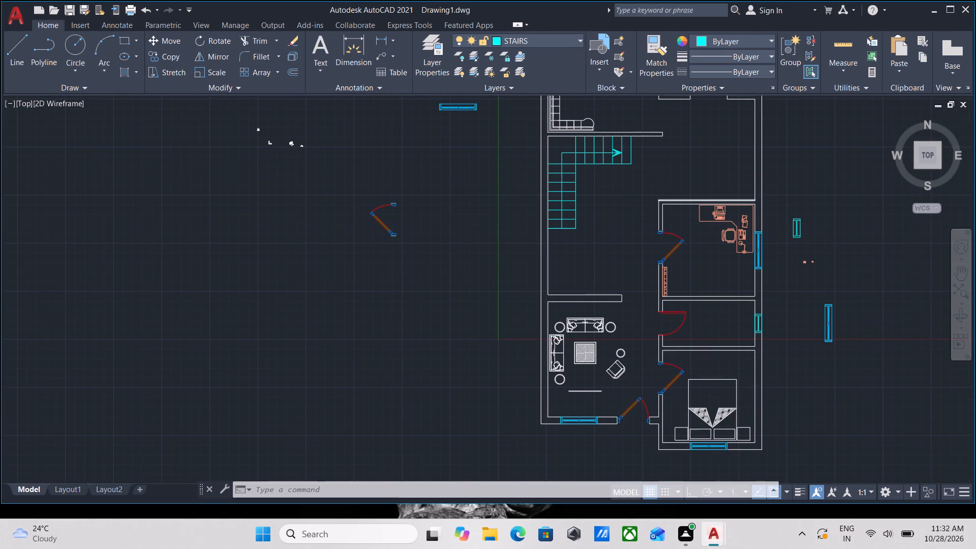
scroll(692, 270, "down", 2)
middle_click_drag(694, 287, 709, 398)
middle_click_drag(625, 181, 638, 354)
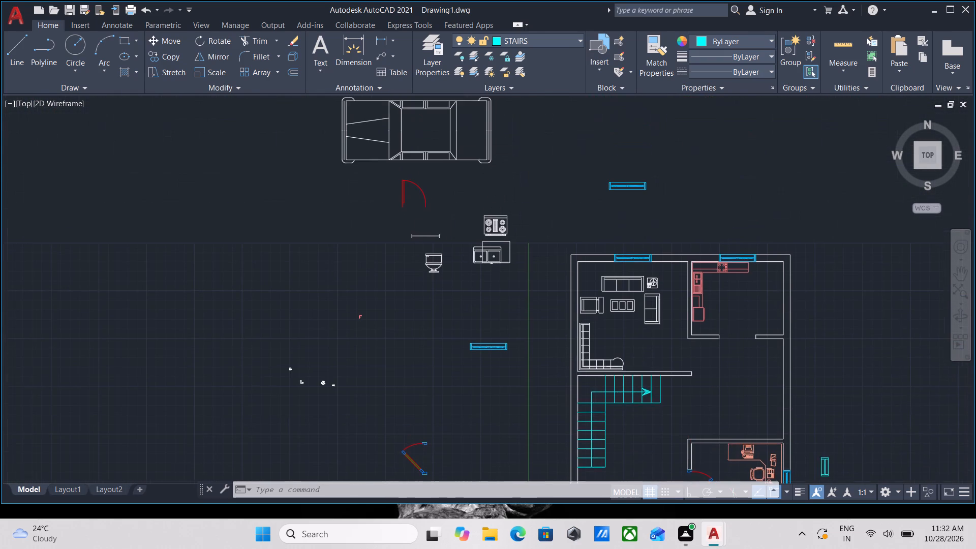
Group all the sofas, chair, tables and L-shaped seating in the first plan's northwest living room.
left_click(661, 343)
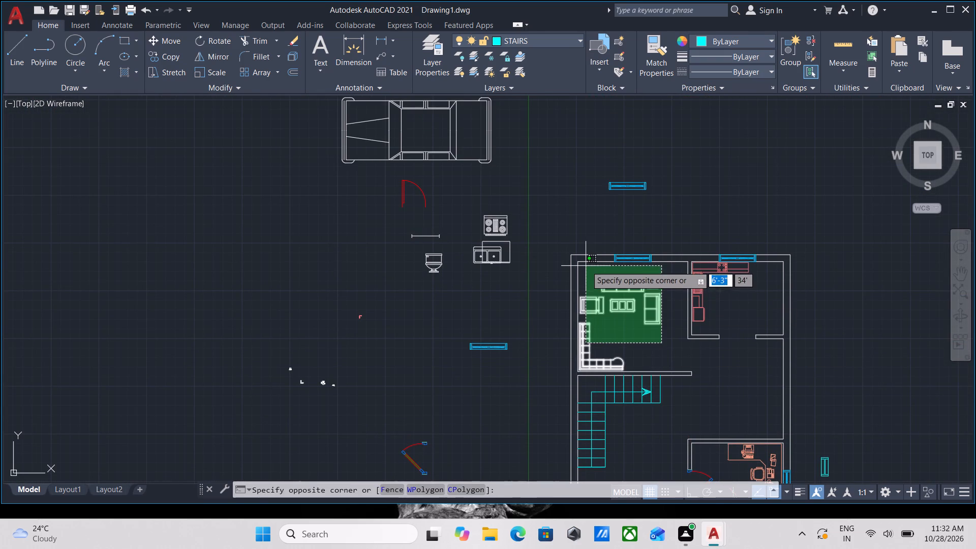
left_click(586, 273)
scroll(595, 292, "up", 1)
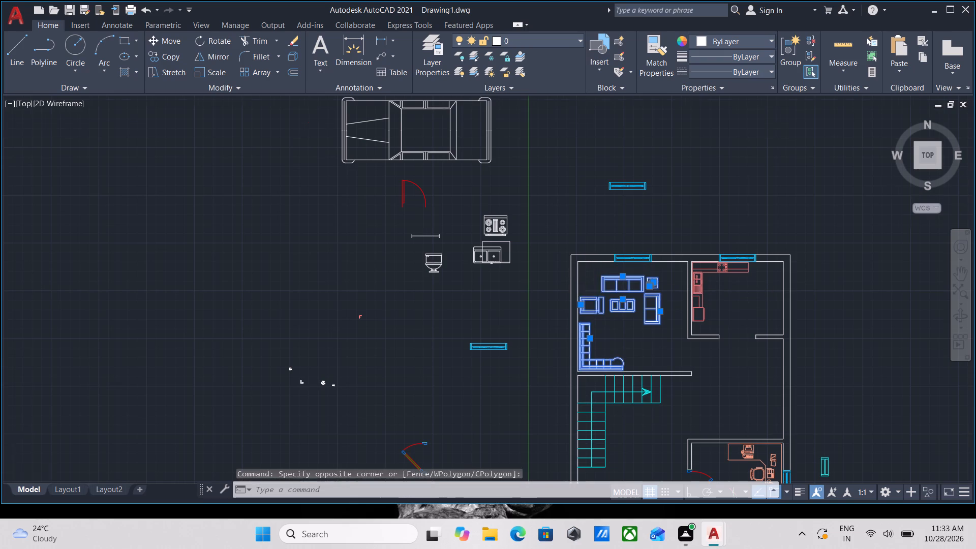
key("g")
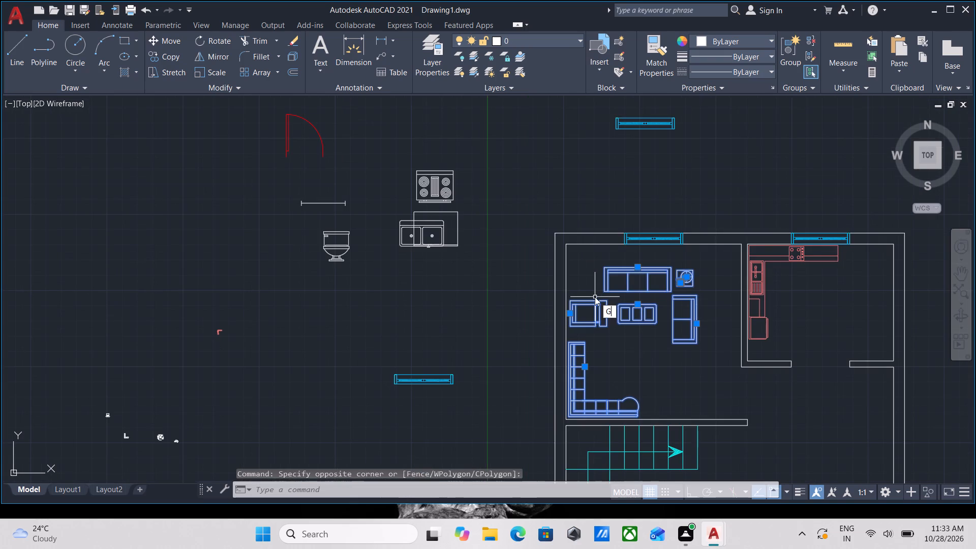
key("Return")
Copy the grouped living-room furniture about 78'-11" east into the second plan's northwest room, using the three-seat sofa's corner as base point.
scroll(646, 327, "up", 2)
left_click(647, 359)
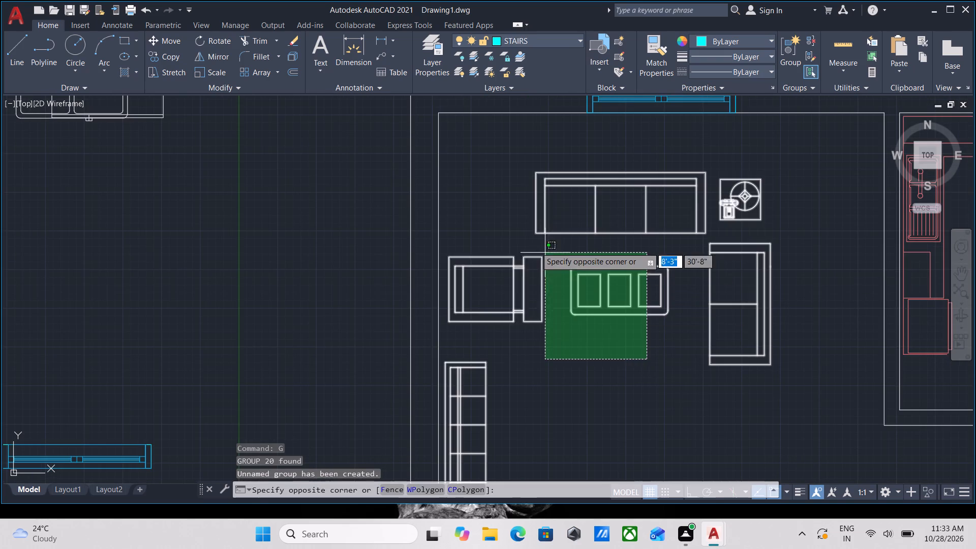
left_click(513, 234)
scroll(615, 249, "down", 2)
middle_click_drag(615, 249, 592, 312)
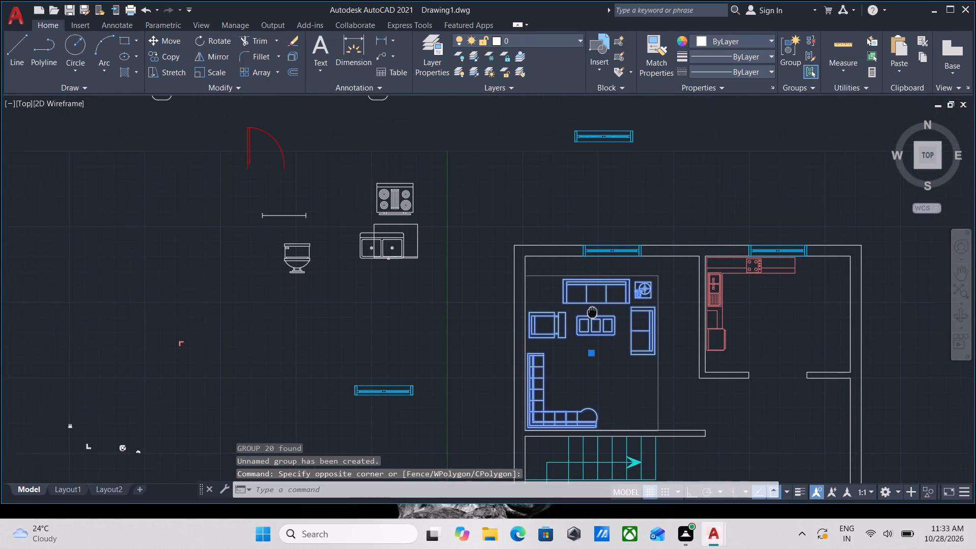
type("CO")
key("Return")
scroll(546, 290, "up", 1)
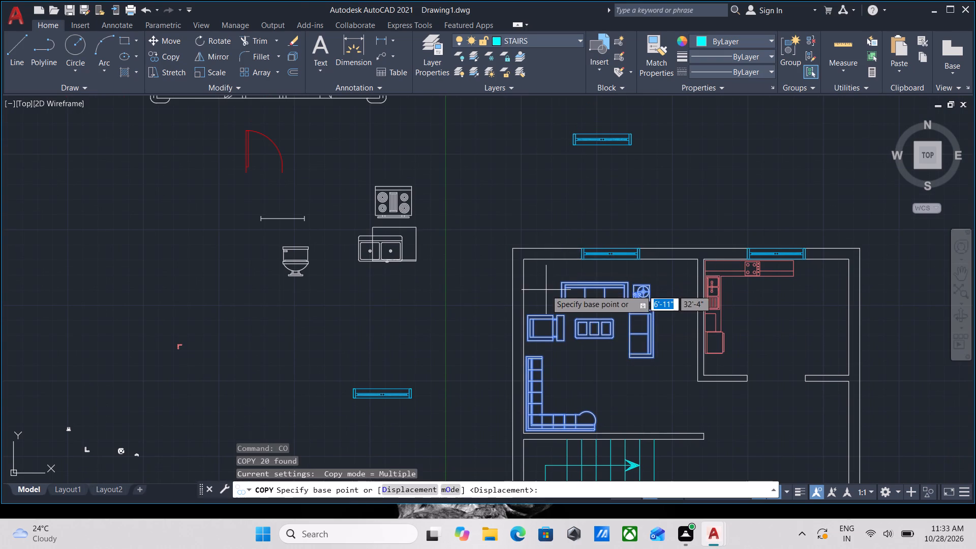
scroll(546, 290, "up", 1)
left_click(583, 269)
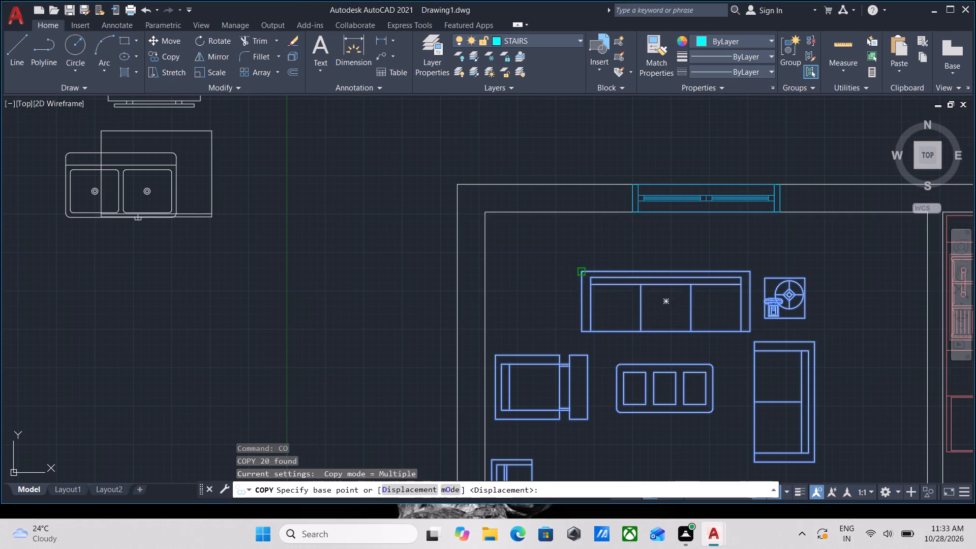
scroll(792, 194, "down", 2)
middle_click_drag(792, 194, 493, 270)
scroll(652, 265, "down", 3)
middle_click_drag(652, 265, 627, 276)
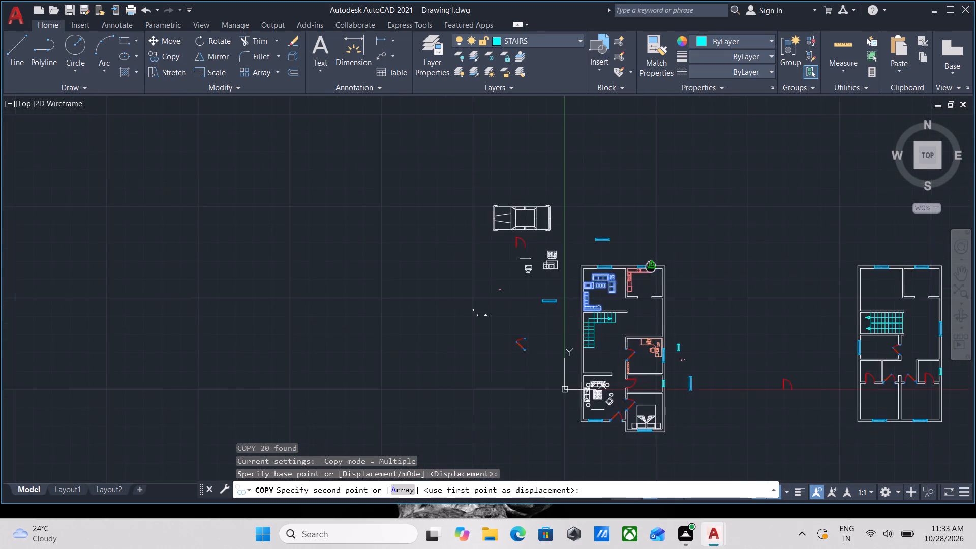
middle_click_drag(627, 276, 453, 319)
scroll(679, 332, "up", 4)
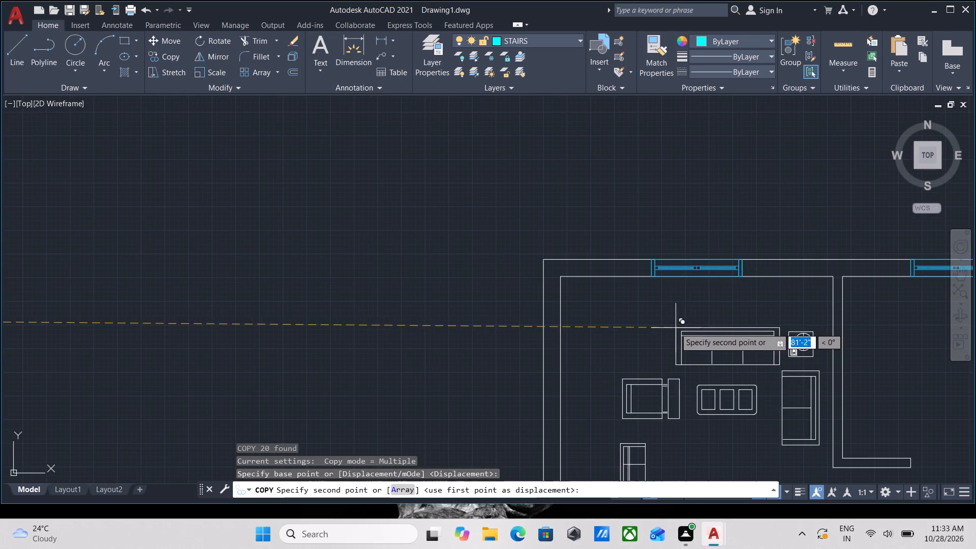
scroll(625, 283, "down", 1)
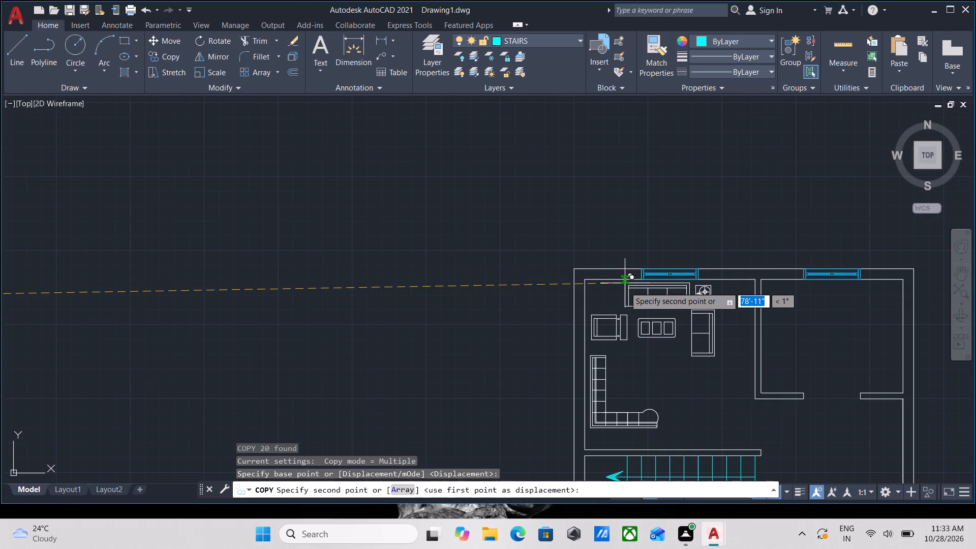
left_click(624, 287)
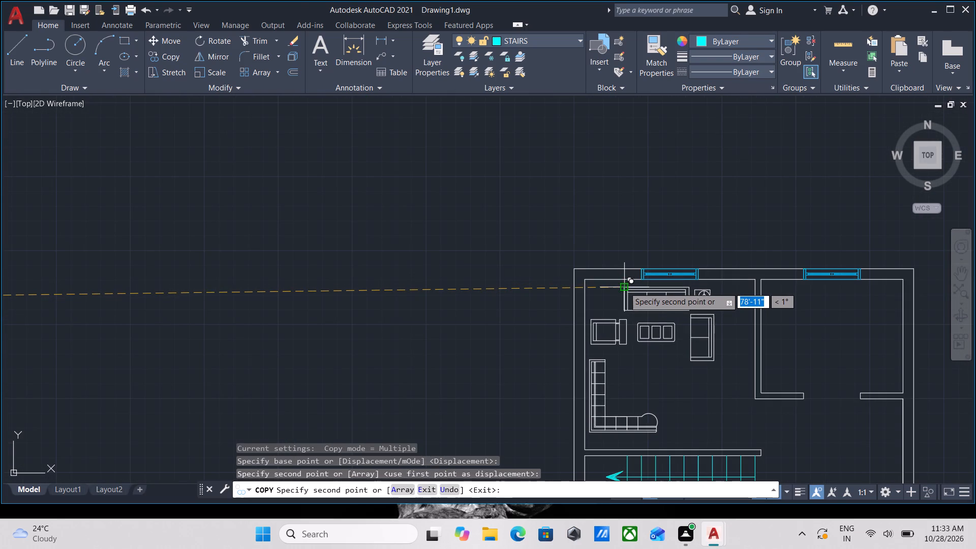
key("Escape")
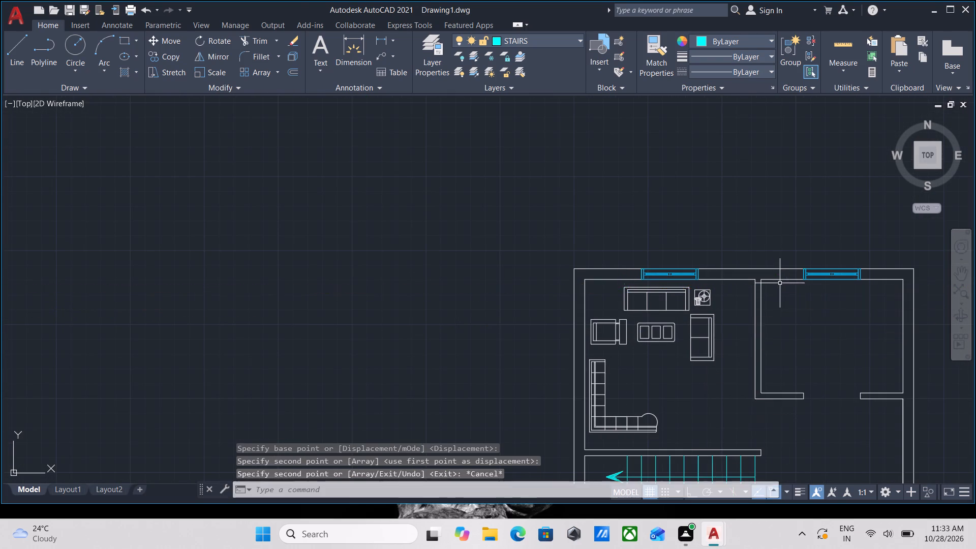
Copy the L-shaped kitchen counter block from the first plan about 79'-0" east into the second plan's northeast room.
scroll(780, 283, "down", 2)
middle_click_drag(415, 331, 568, 383)
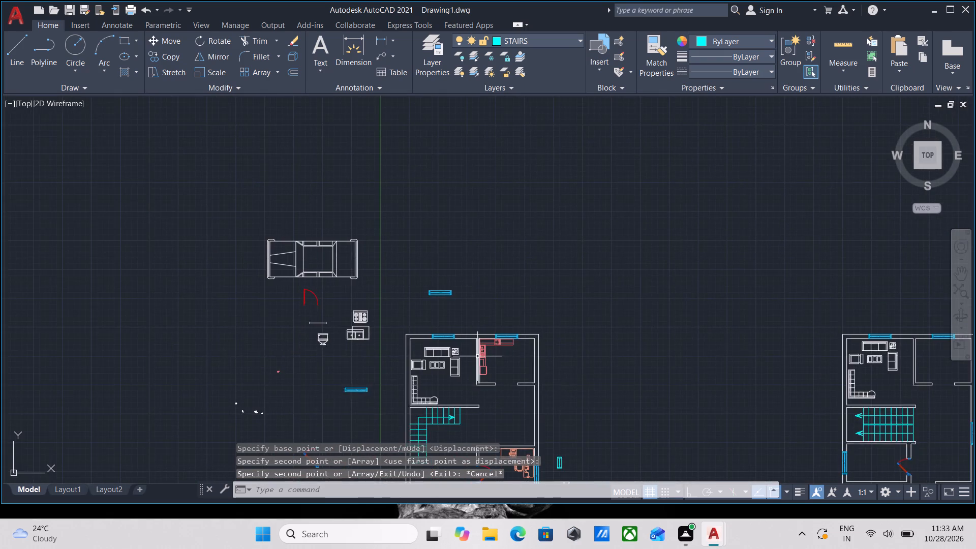
scroll(477, 356, "up", 5)
left_click(506, 342)
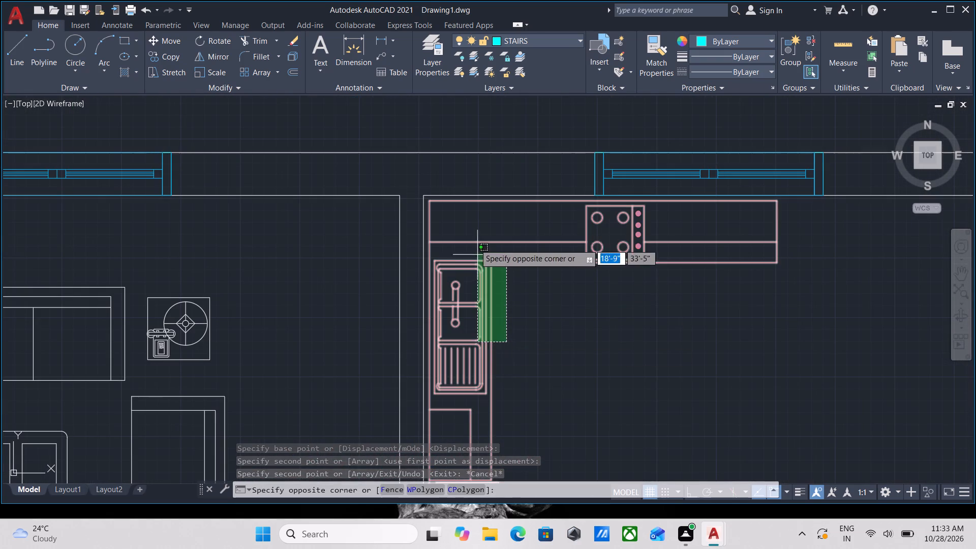
left_click(473, 233)
type("CO")
key("Return")
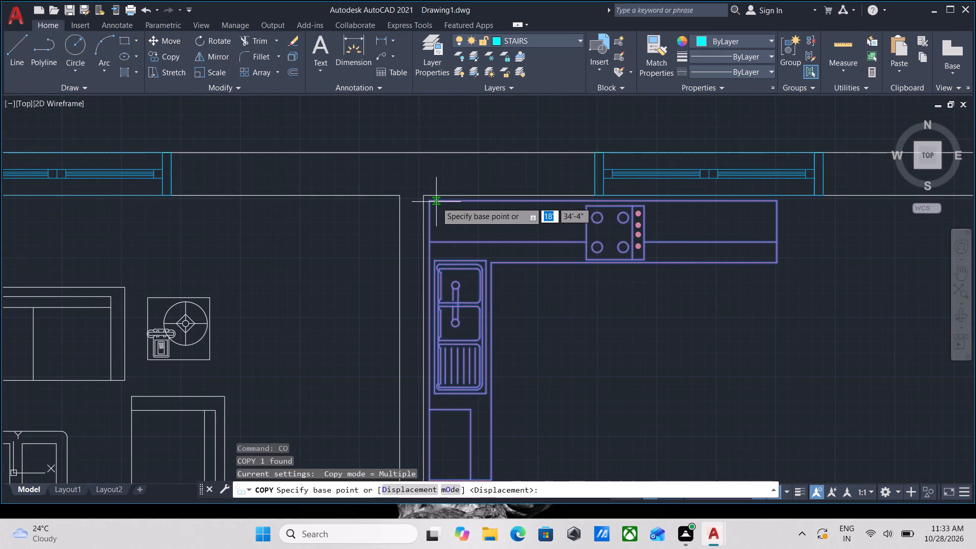
left_click(431, 202)
scroll(680, 249, "down", 1)
middle_click_drag(676, 247, 621, 245)
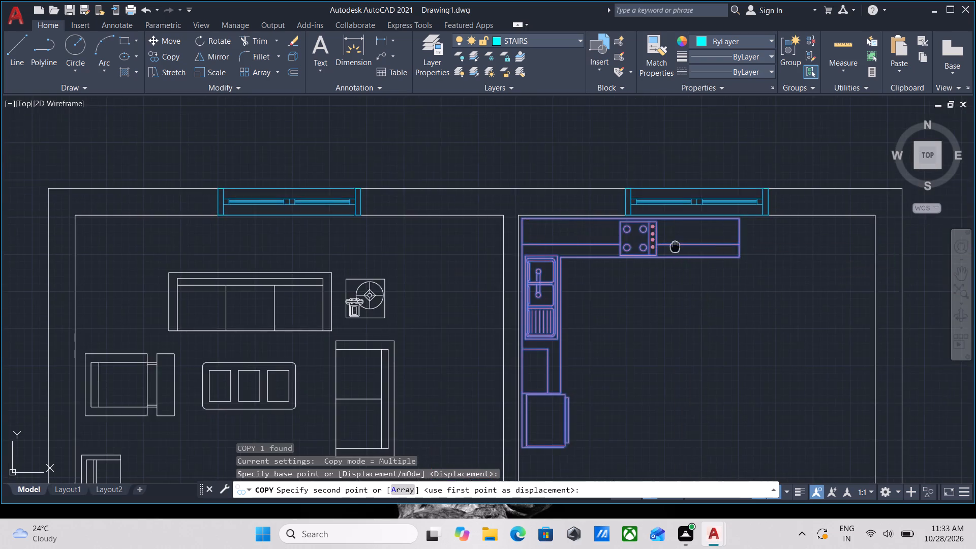
middle_click_drag(621, 245, 451, 270)
scroll(497, 256, "down", 1)
scroll(626, 306, "down", 2)
middle_click_drag(625, 304, 302, 355)
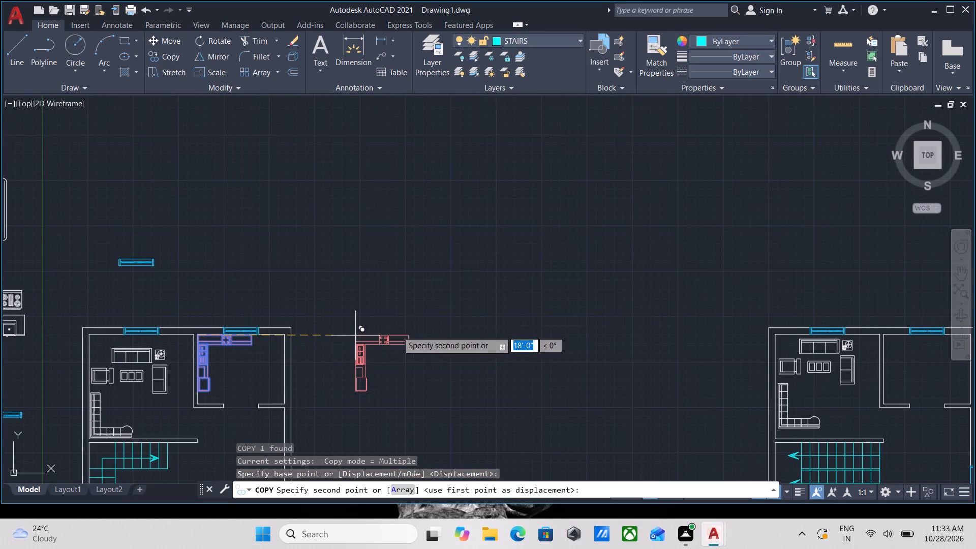
middle_click_drag(662, 344, 457, 359)
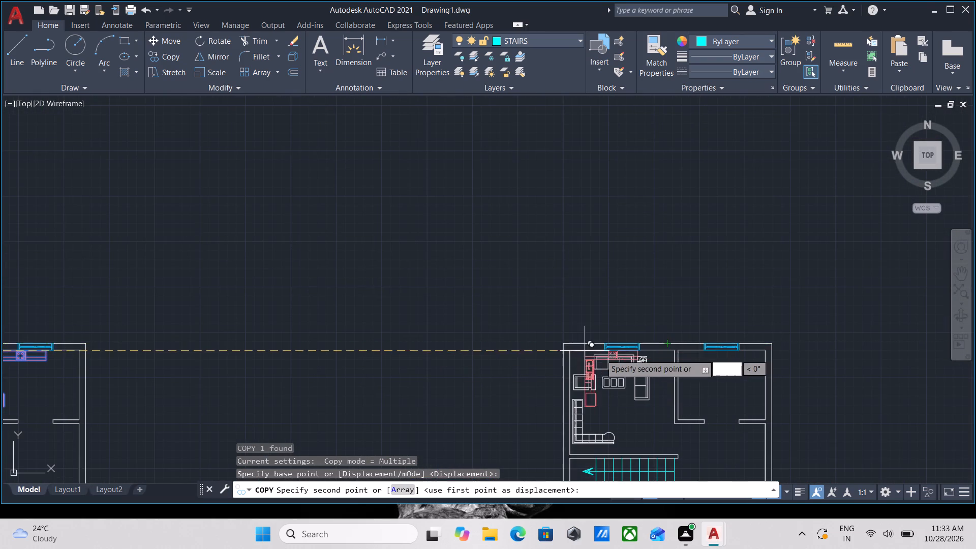
scroll(607, 358, "up", 3)
middle_click_drag(736, 344, 493, 377)
scroll(612, 389, "down", 1)
middle_click_drag(612, 389, 530, 340)
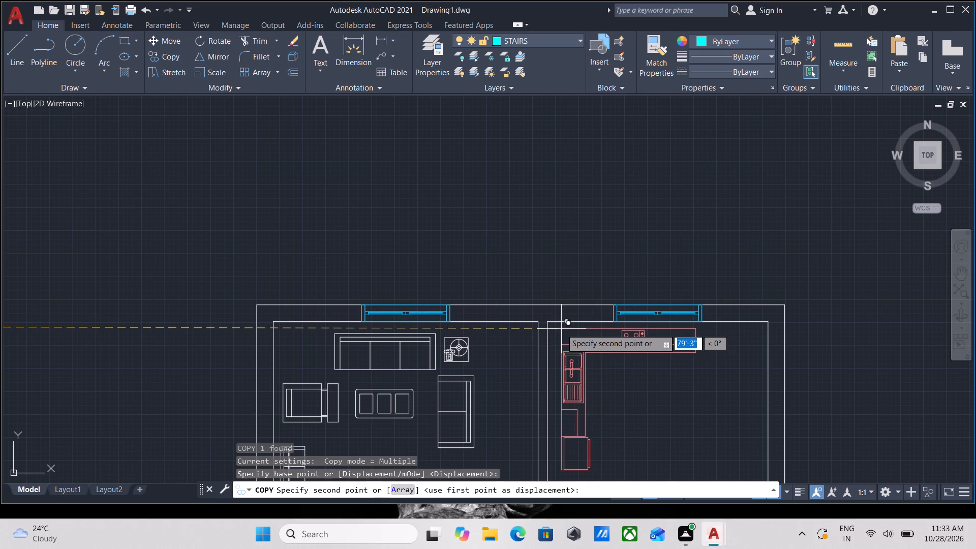
left_click(555, 329)
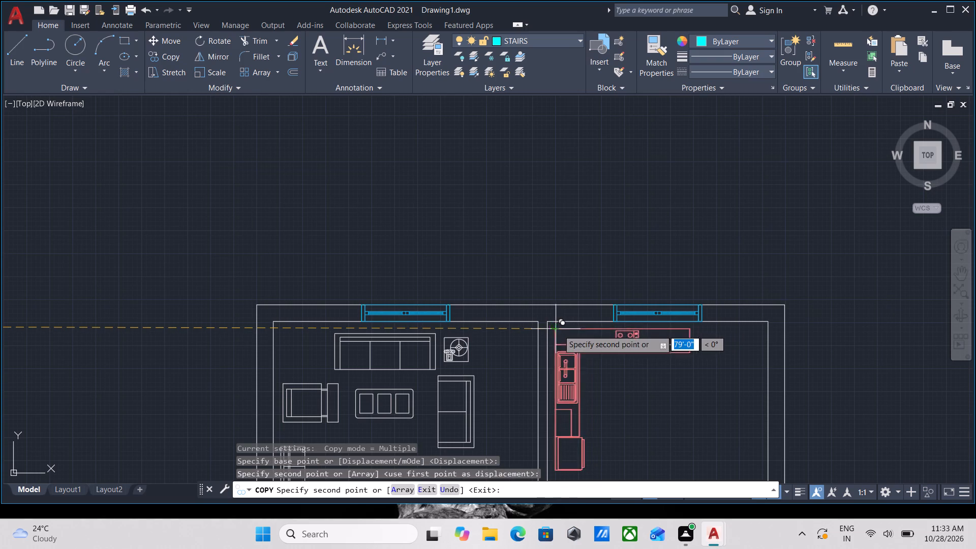
scroll(655, 344, "down", 2)
key("Escape")
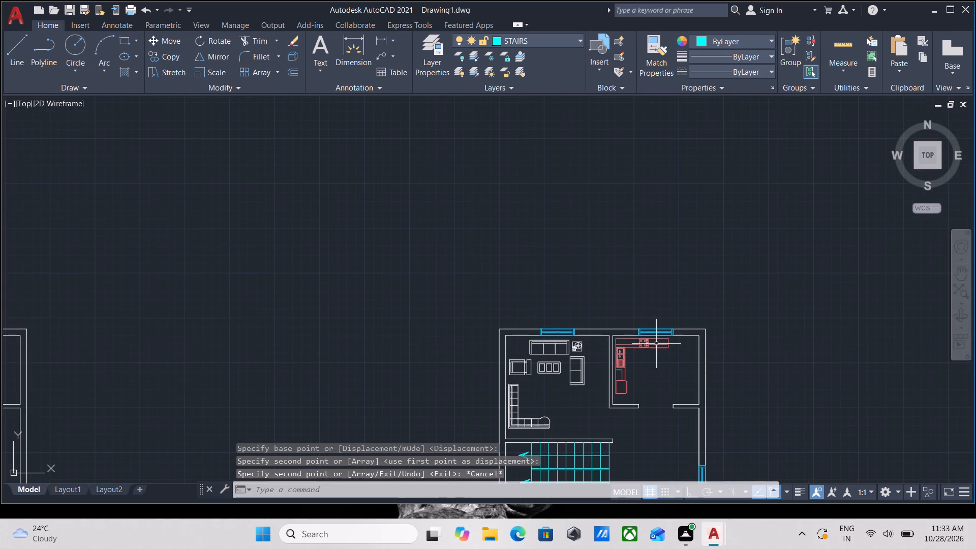
Compare the furnished kitchens and living rooms of the two plans and check which rooms still need furniture.
middle_click_drag(453, 362, 611, 303)
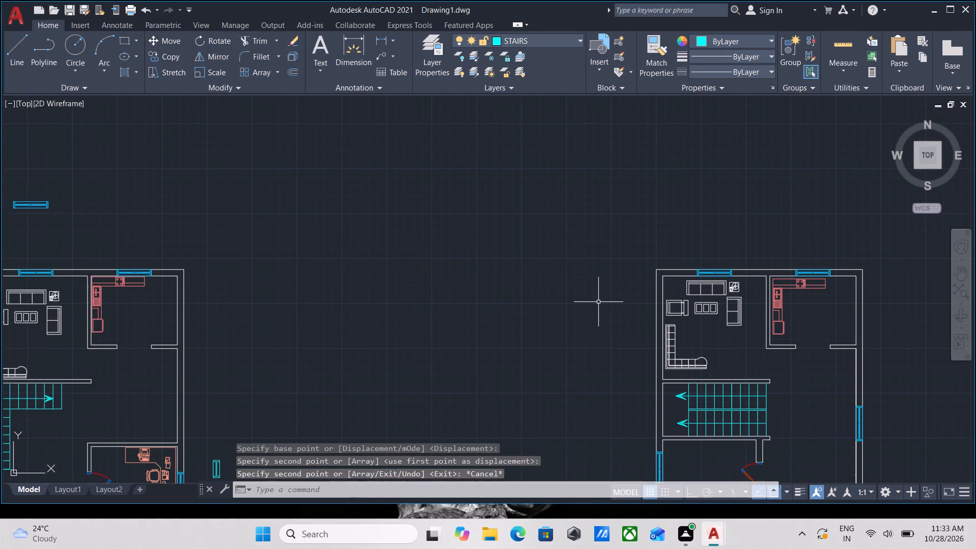
middle_click_drag(129, 317, 238, 314)
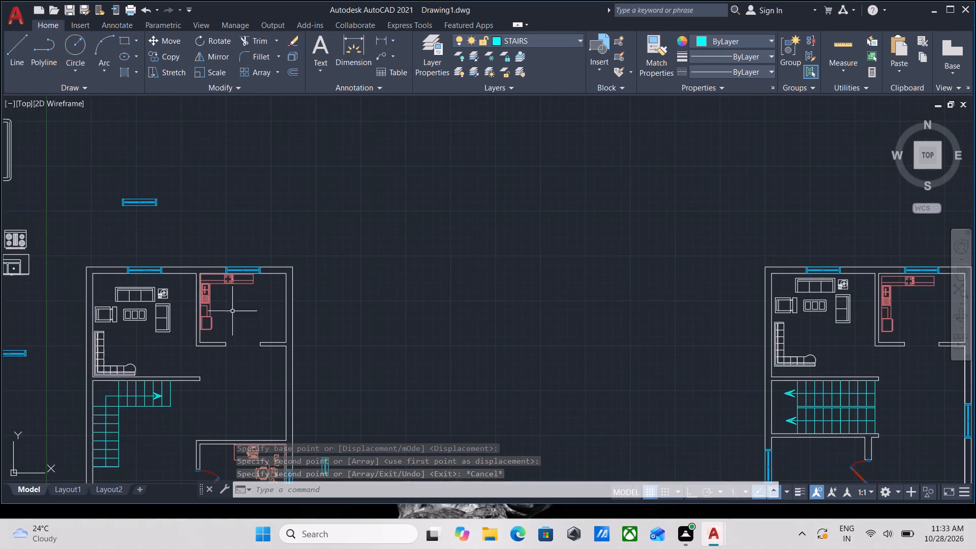
scroll(211, 294, "up", 4)
middle_click_drag(211, 290, 363, 368)
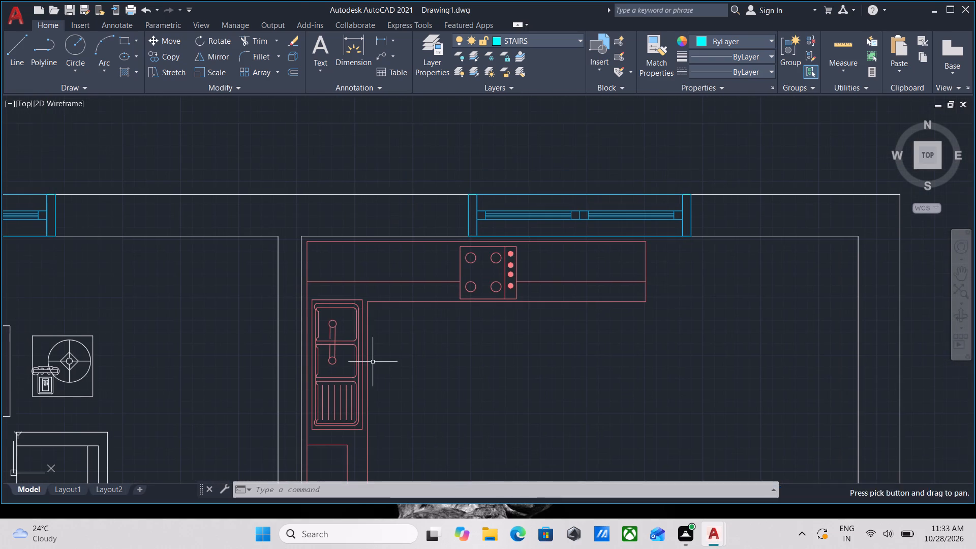
scroll(431, 370, "down", 2)
middle_click_drag(431, 369, 448, 365)
scroll(440, 368, "down", 1)
scroll(453, 360, "up", 1)
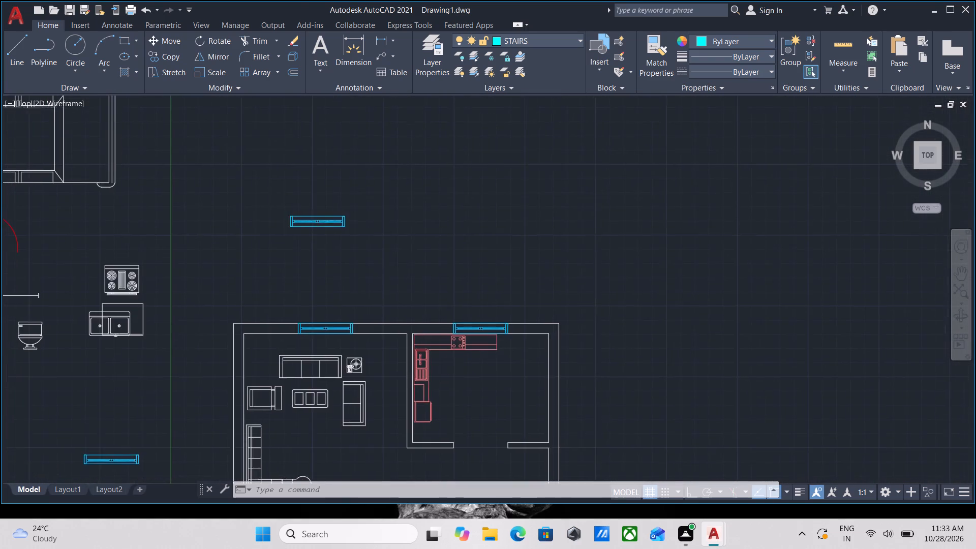
scroll(472, 349, "down", 2)
middle_click_drag(472, 349, 434, 282)
scroll(455, 289, "down", 2)
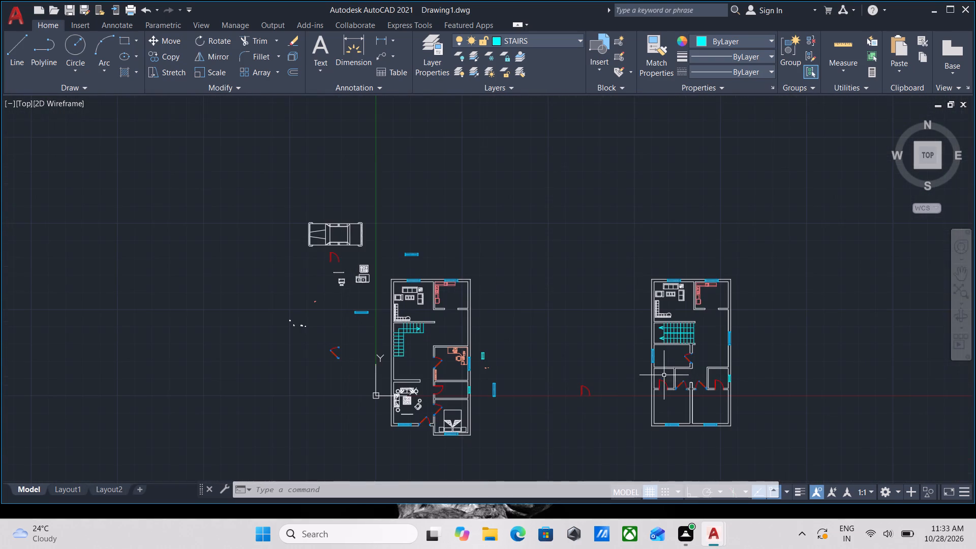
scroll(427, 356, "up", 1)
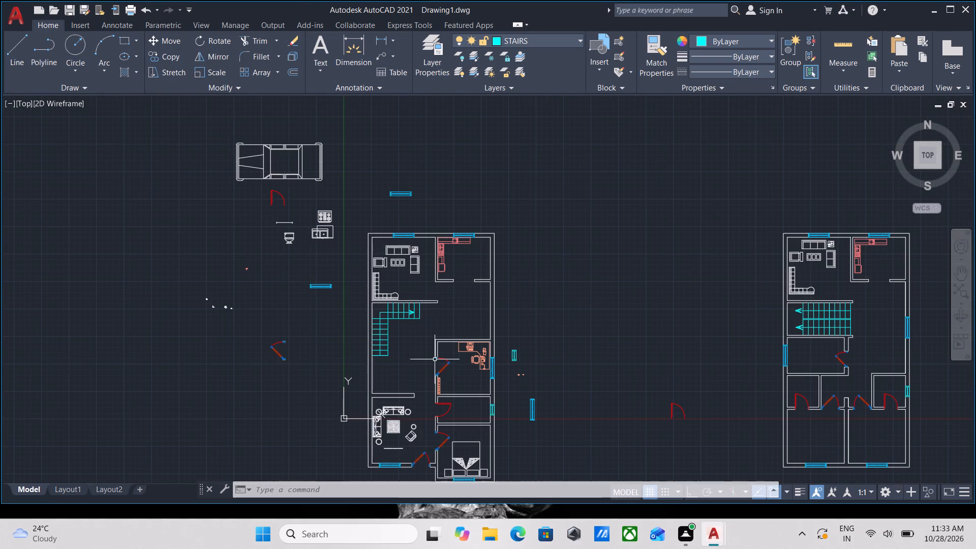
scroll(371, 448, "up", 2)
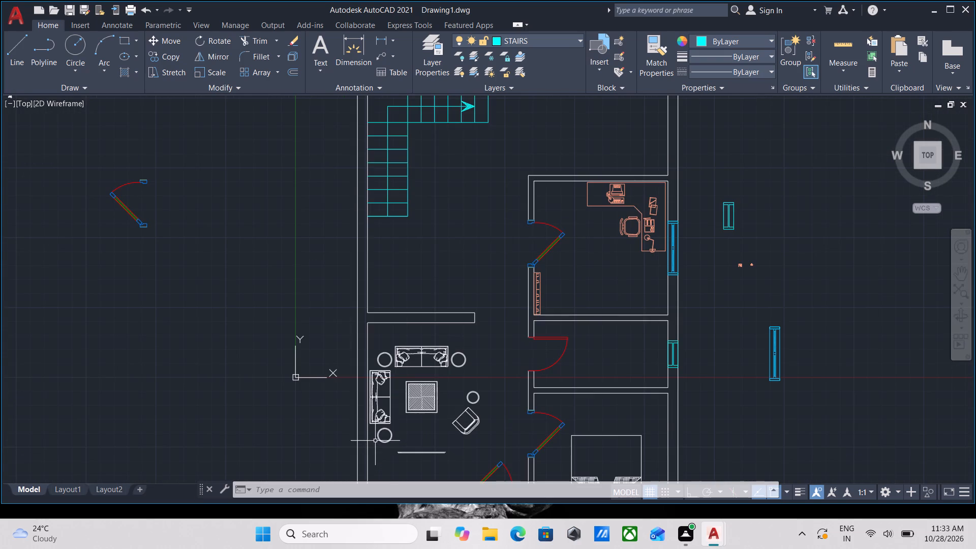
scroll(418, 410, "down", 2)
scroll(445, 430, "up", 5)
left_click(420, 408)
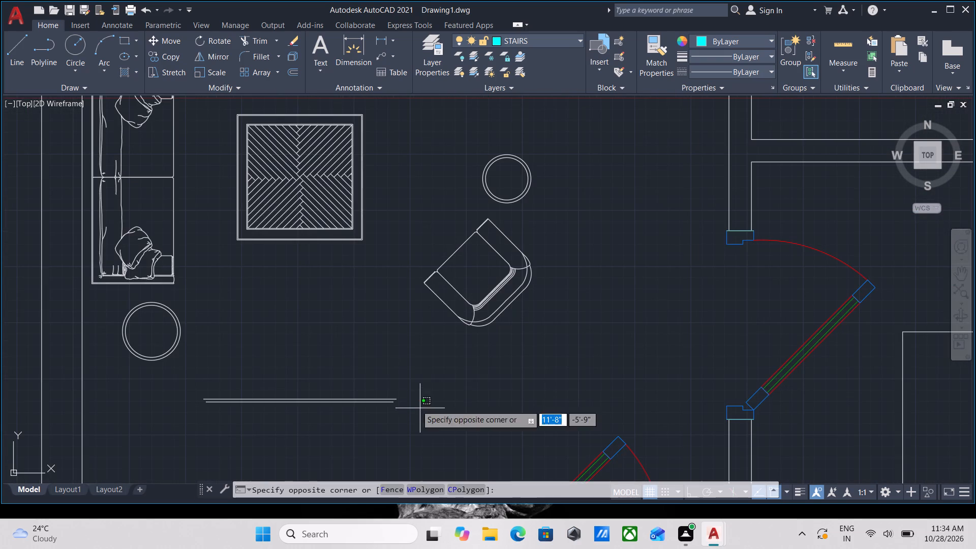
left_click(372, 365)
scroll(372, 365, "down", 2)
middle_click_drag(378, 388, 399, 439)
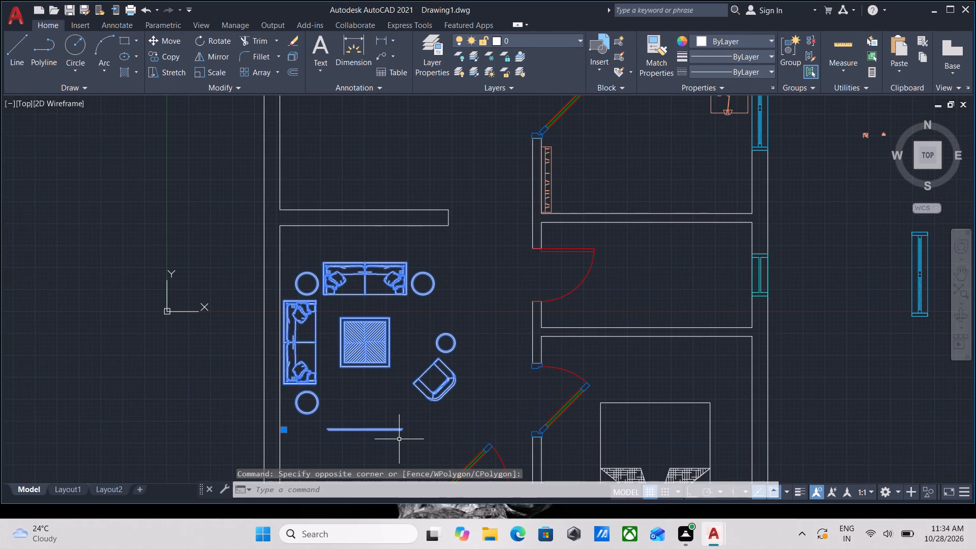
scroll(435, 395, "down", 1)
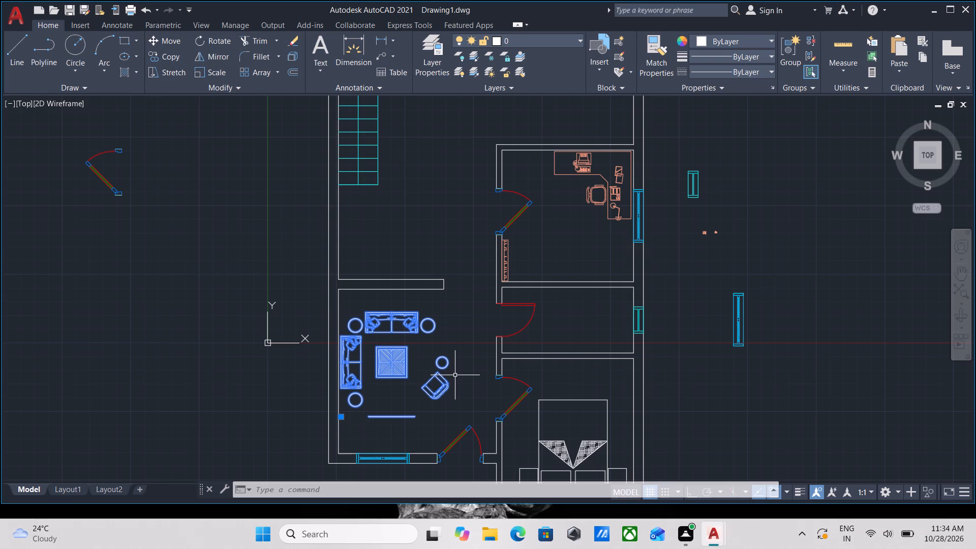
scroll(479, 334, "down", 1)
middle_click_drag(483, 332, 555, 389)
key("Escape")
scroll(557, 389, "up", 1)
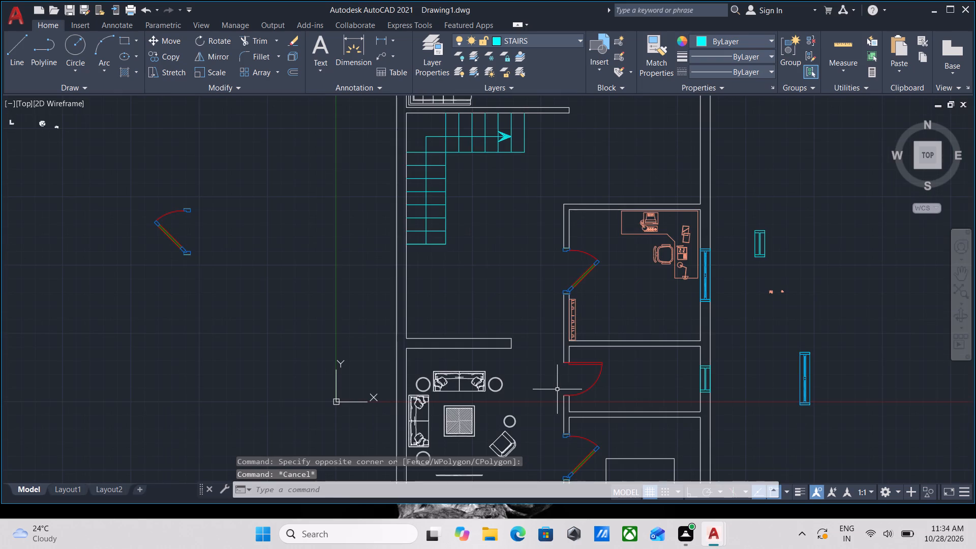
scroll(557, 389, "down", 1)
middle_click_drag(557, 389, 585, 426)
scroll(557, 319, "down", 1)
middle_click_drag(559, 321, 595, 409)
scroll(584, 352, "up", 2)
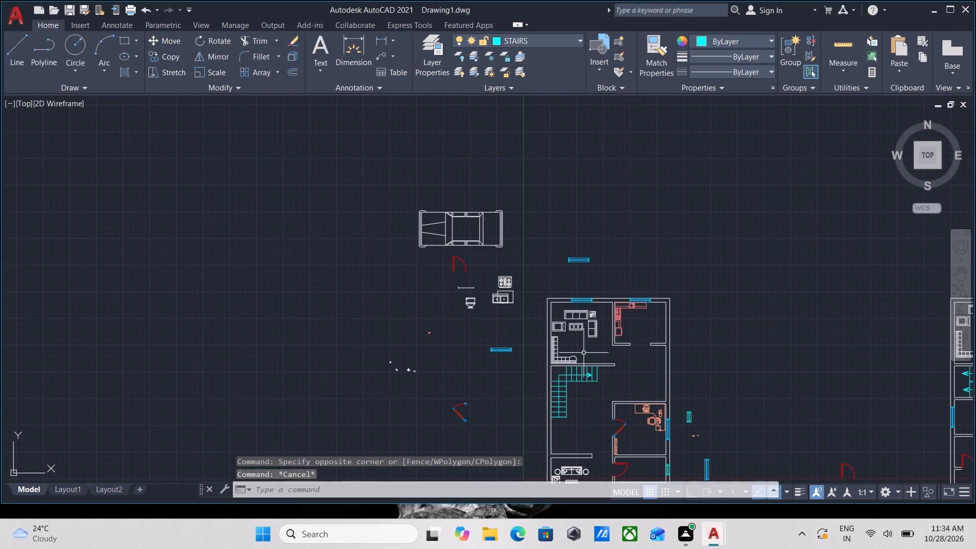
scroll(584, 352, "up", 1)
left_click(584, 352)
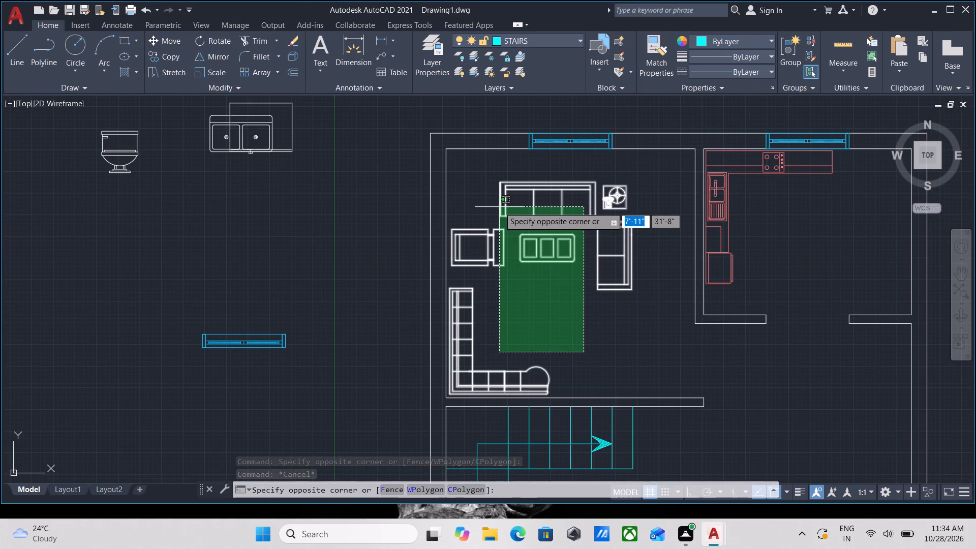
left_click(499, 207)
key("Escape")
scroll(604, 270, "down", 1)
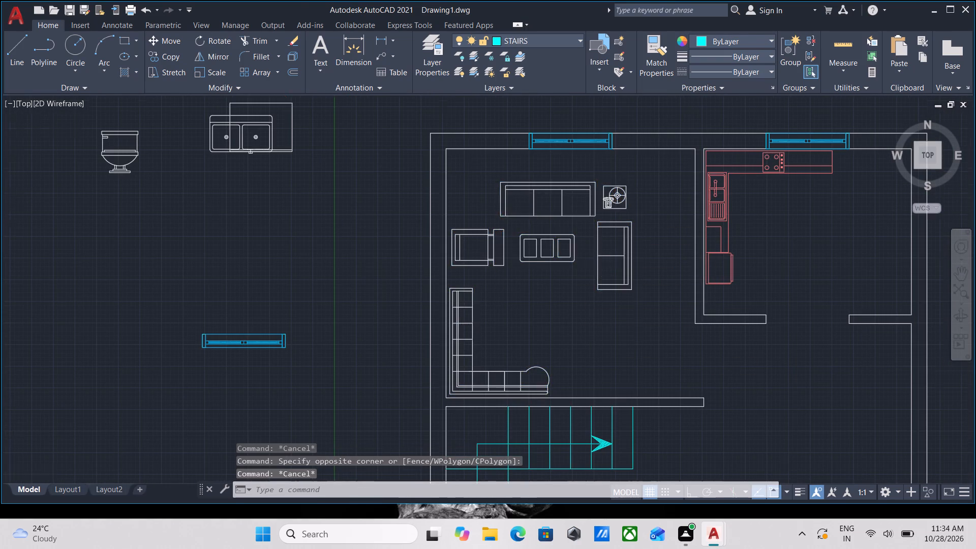
Examine the first plan's rooms from living room to bedroom, and compare both plans for spaces still lacking furniture.
middle_click_drag(603, 268, 543, 237)
scroll(602, 268, "down", 1)
scroll(608, 407, "up", 1)
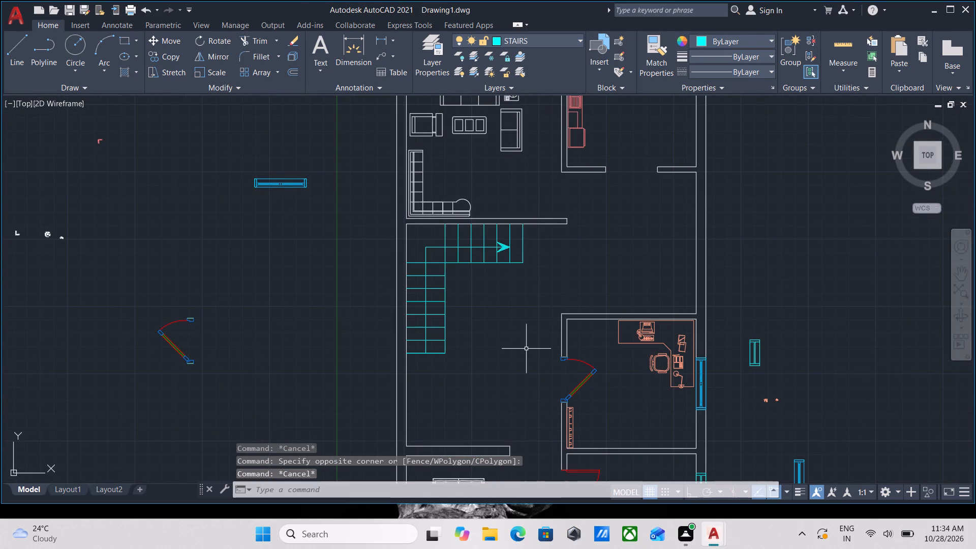
middle_click_drag(574, 396, 590, 340)
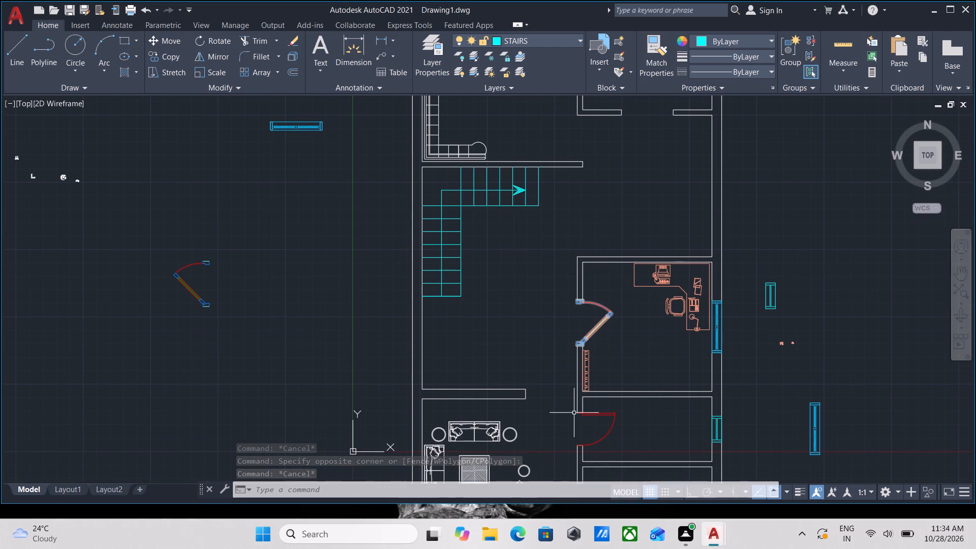
middle_click_drag(575, 418, 562, 309)
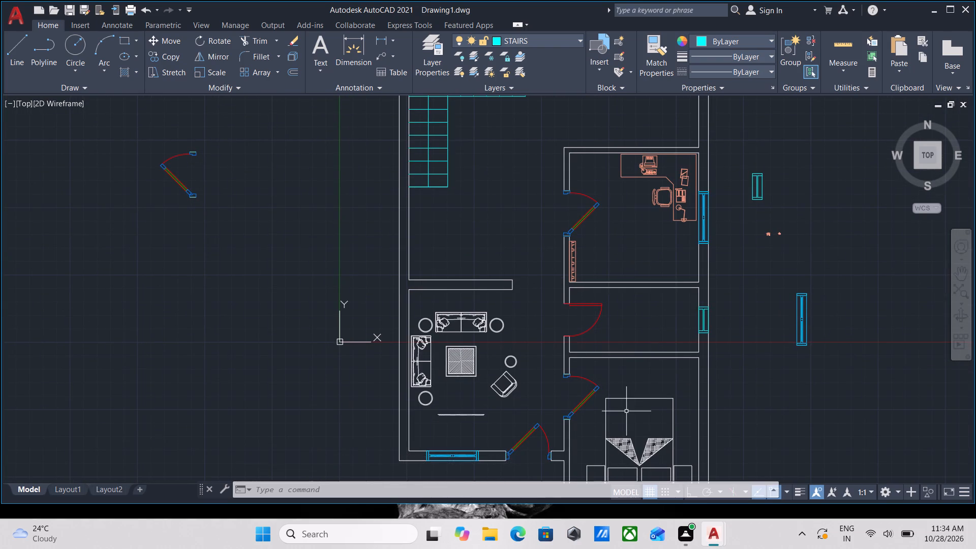
scroll(661, 414, "up", 1)
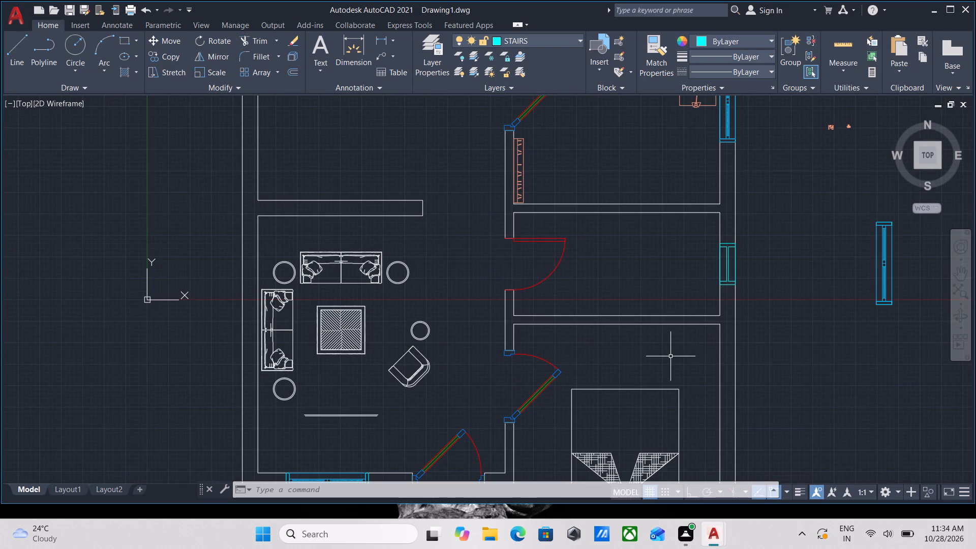
middle_click_drag(669, 358, 646, 457)
middle_click_drag(534, 294, 566, 415)
middle_click_drag(556, 265, 556, 375)
scroll(576, 308, "down", 1)
middle_click_drag(576, 308, 601, 381)
scroll(601, 307, "down", 2)
middle_click_drag(678, 393, 606, 344)
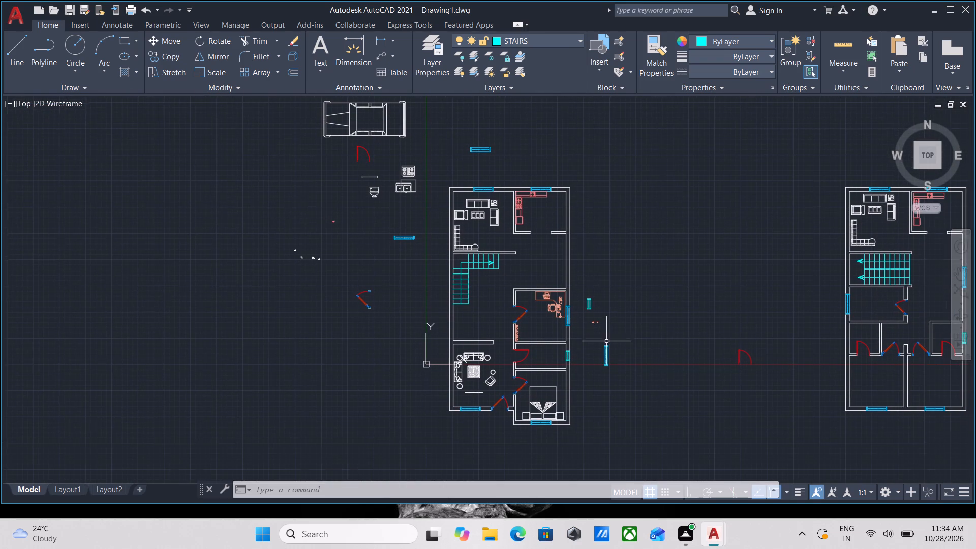
middle_click_drag(788, 360, 667, 390)
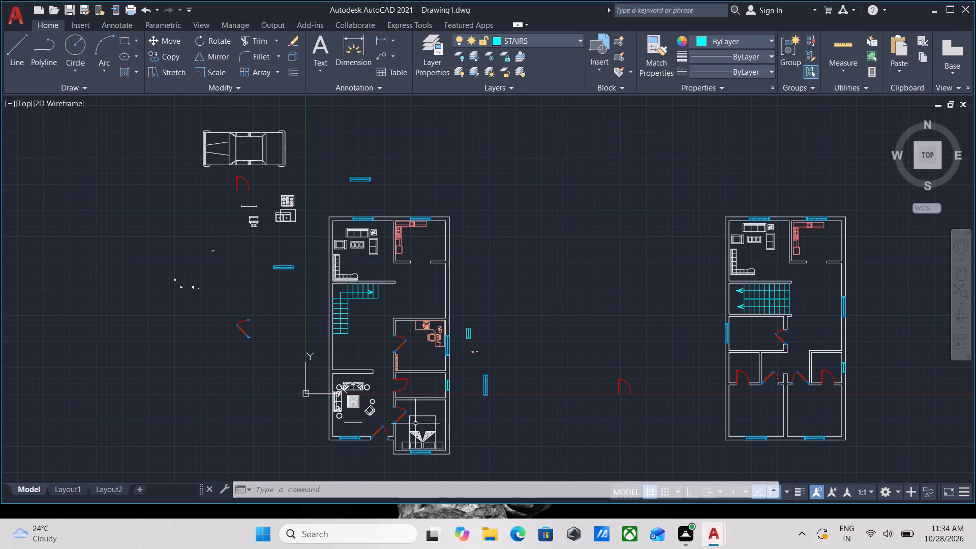
scroll(328, 421, "up", 1)
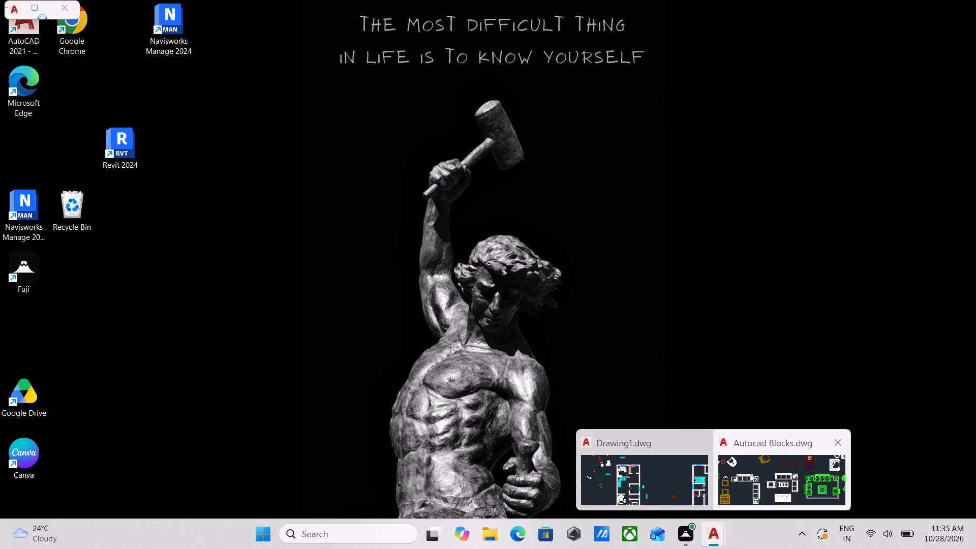
Switch to Autocad Blocks.dwg and look through the furniture and kitchen blocks for a suitable dining set.
left_click(750, 473)
scroll(512, 314, "down", 5)
middle_click_drag(512, 314, 516, 378)
scroll(312, 321, "up", 1)
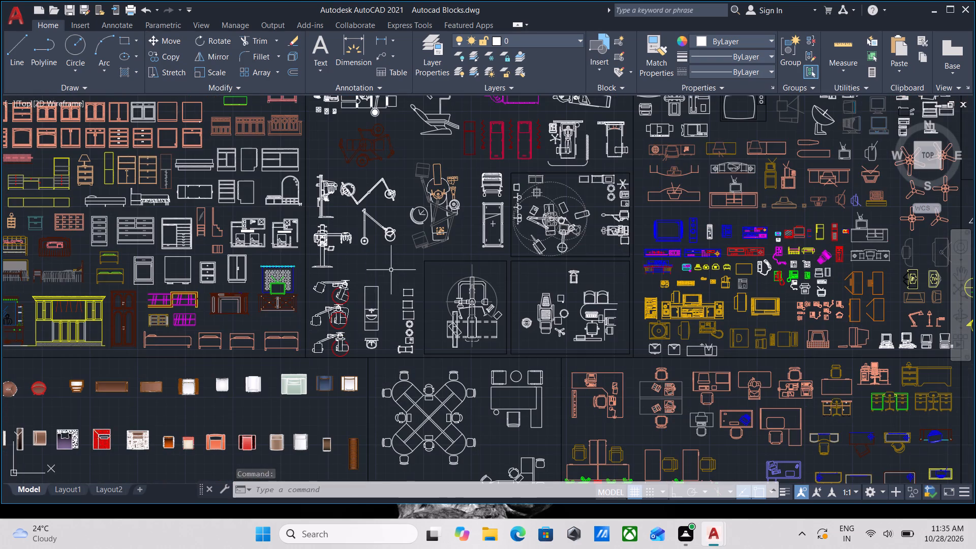
scroll(417, 251, "up", 2)
scroll(437, 260, "down", 2)
scroll(509, 283, "down", 1)
middle_click_drag(509, 283, 499, 350)
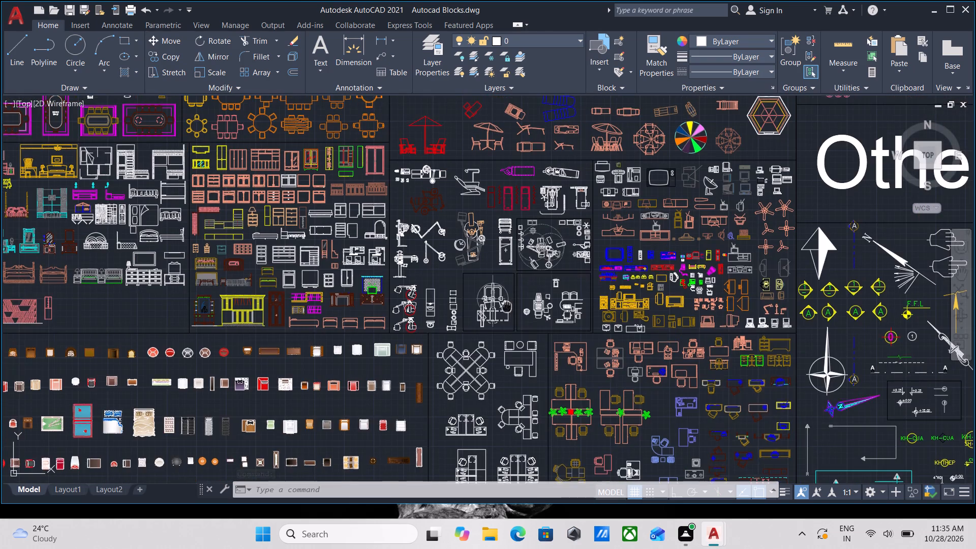
middle_click_drag(499, 350, 494, 369)
middle_click_drag(630, 235, 614, 295)
scroll(587, 318, "up", 1)
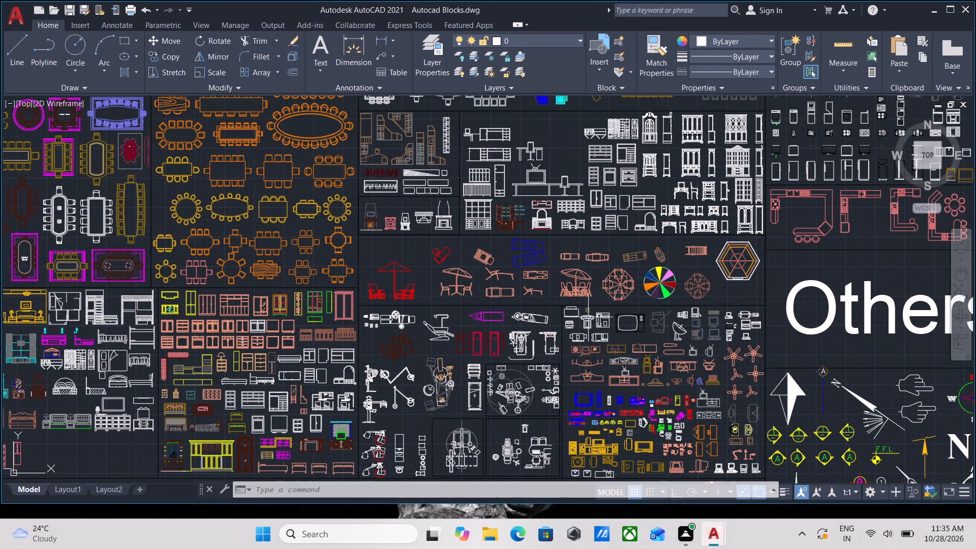
scroll(584, 323, "up", 2)
scroll(489, 314, "down", 2)
middle_click_drag(486, 314, 494, 344)
scroll(450, 340, "up", 1)
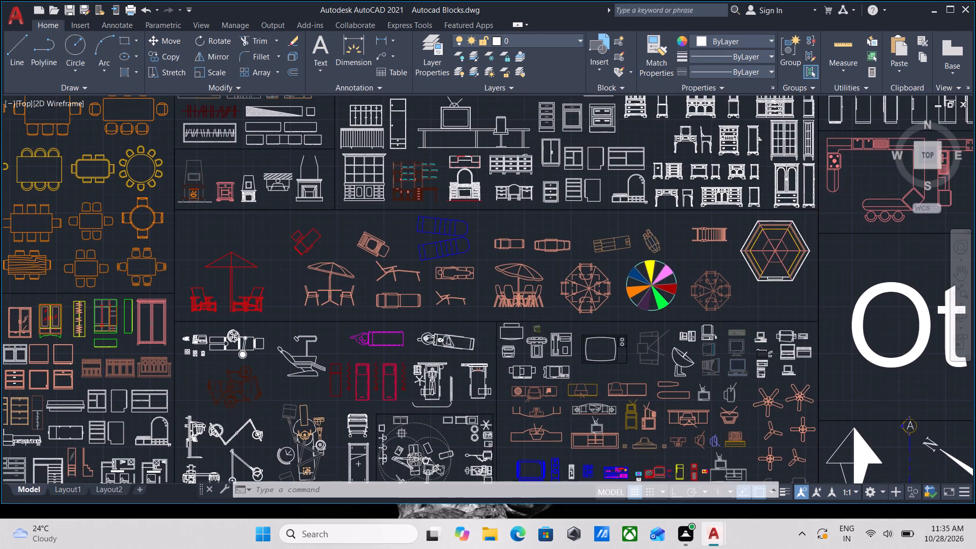
scroll(450, 340, "up", 1)
scroll(381, 337, "up", 2)
scroll(381, 335, "down", 4)
scroll(436, 321, "down", 3)
middle_click_drag(436, 321, 431, 398)
middle_click_drag(687, 207, 558, 293)
scroll(683, 207, "up", 1)
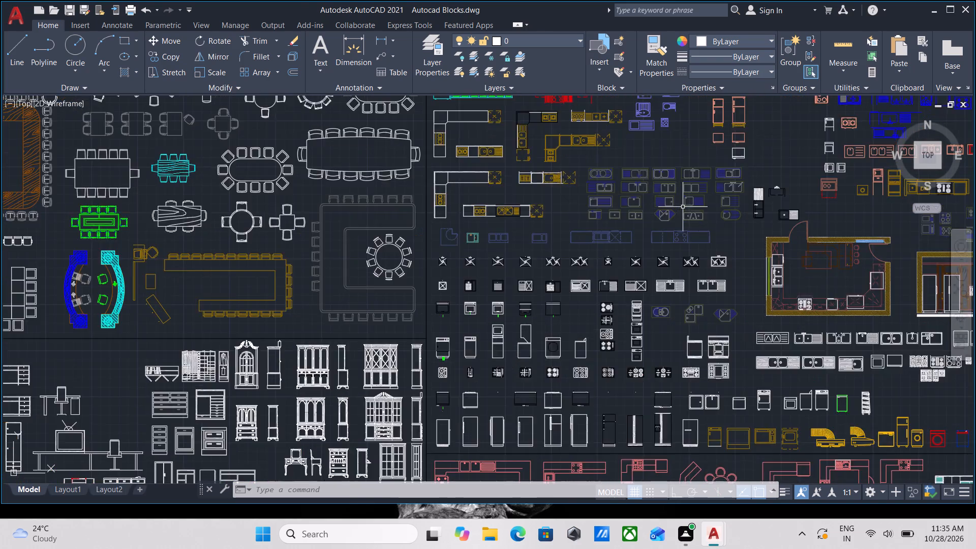
scroll(683, 207, "up", 1)
scroll(683, 207, "down", 2)
middle_click_drag(801, 348, 730, 390)
scroll(349, 269, "down", 2)
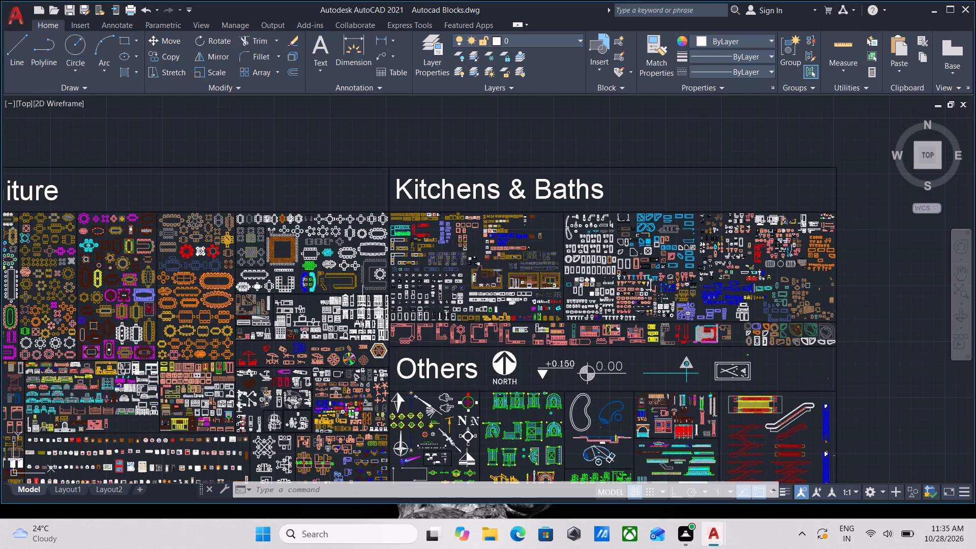
Copy the yellow oval six-chair dining table with the red hatched top from the furniture section to the clipboard.
scroll(360, 287, "up", 1)
scroll(339, 230, "up", 2)
middle_click_drag(339, 211, 440, 316)
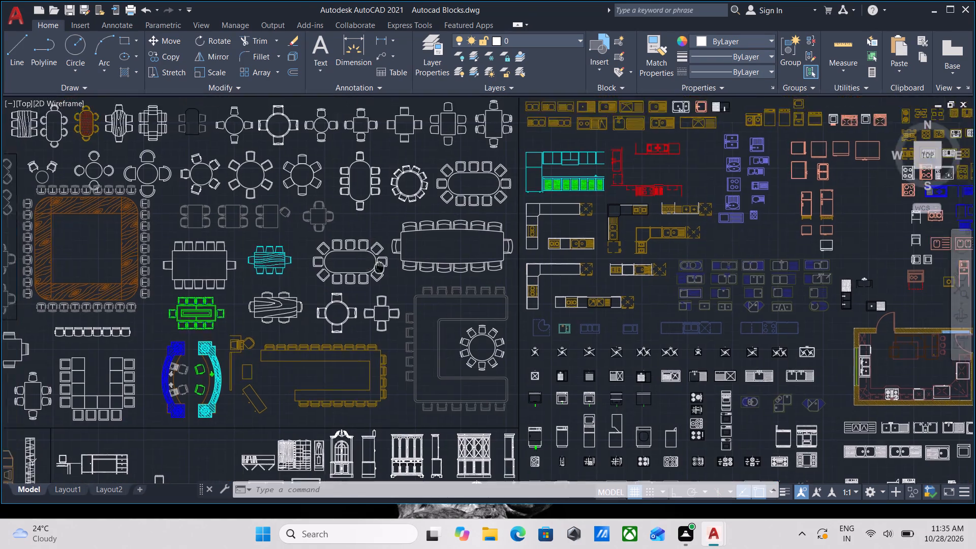
middle_click_drag(440, 316, 564, 376)
scroll(286, 288, "up", 3)
scroll(304, 262, "down", 2)
middle_click_drag(310, 261, 331, 265)
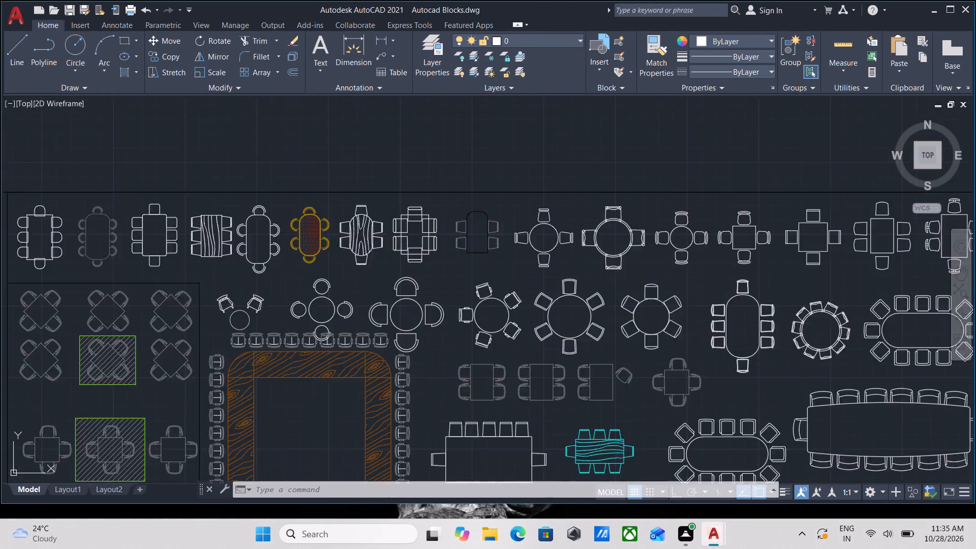
middle_click_drag(331, 265, 535, 294)
scroll(558, 300, "up", 2)
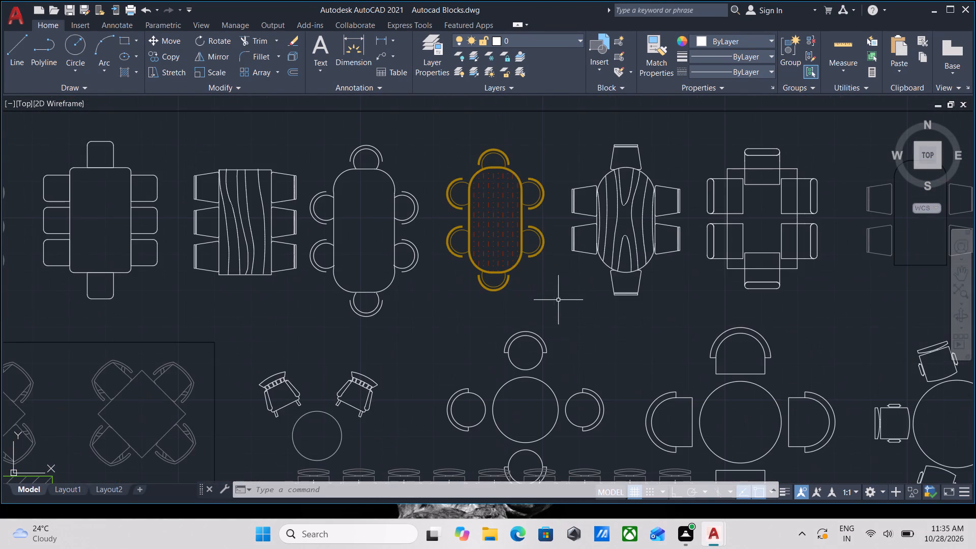
left_click(532, 306)
left_click(492, 238)
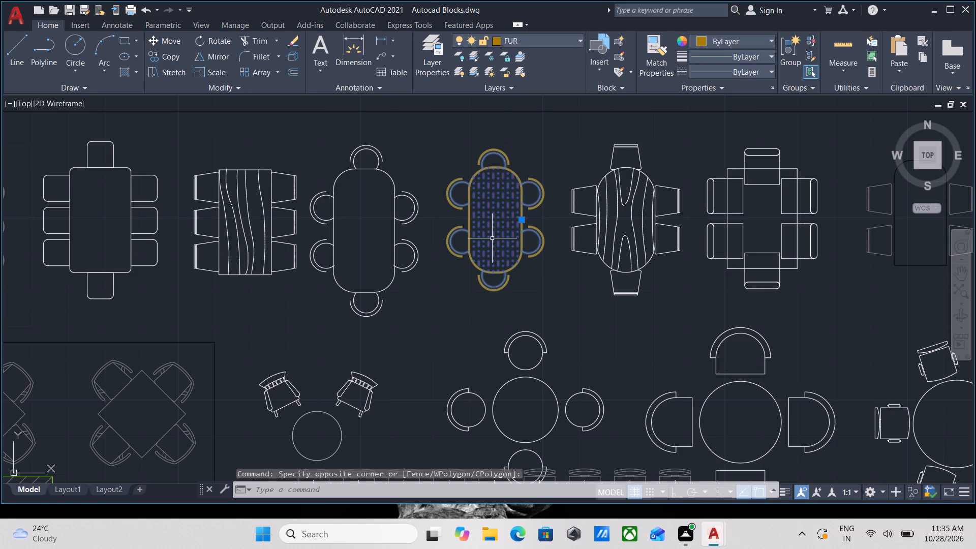
key("ctrl+c")
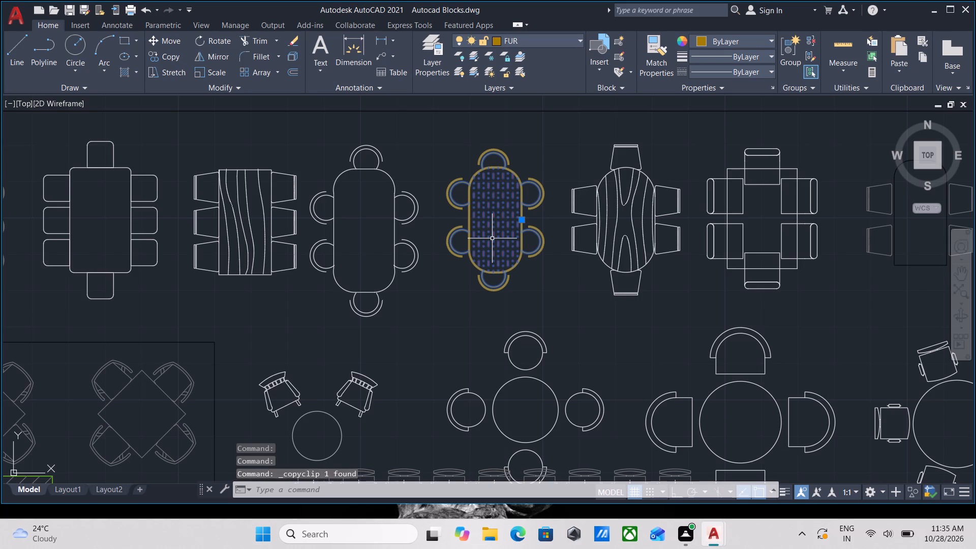
Look through the furniture, kitchen and Others sections of the block library for further blocks to use.
scroll(557, 215, "down", 3)
scroll(600, 212, "down", 2)
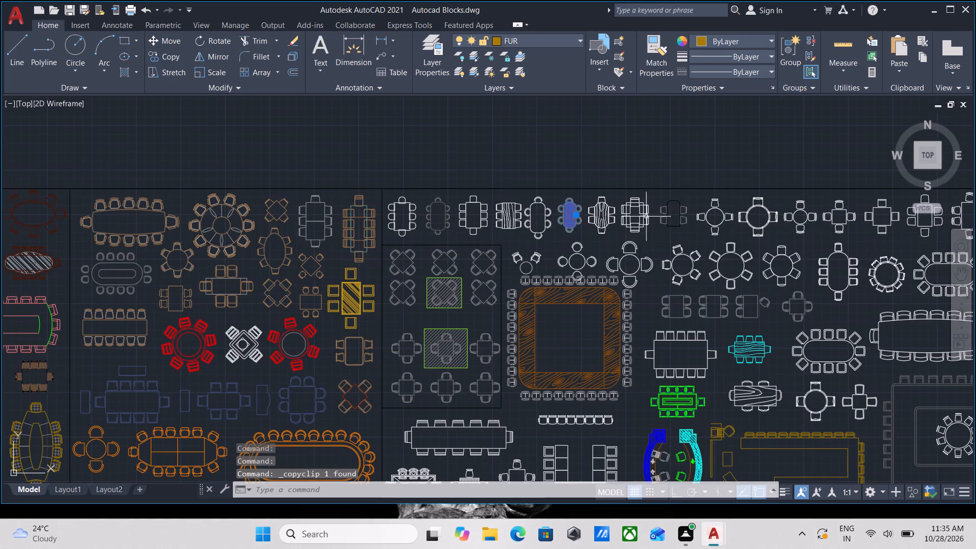
scroll(744, 346, "down", 1)
middle_click_drag(741, 344, 629, 243)
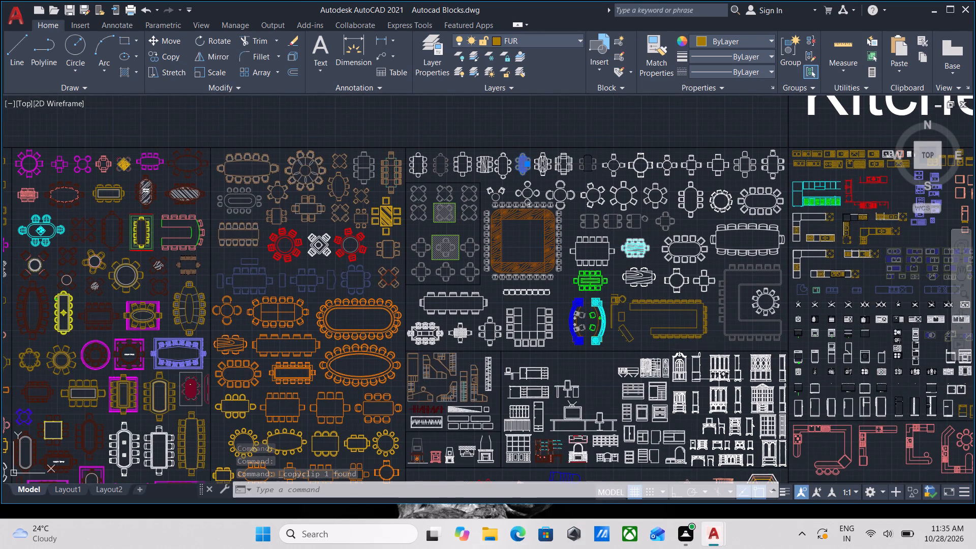
middle_click_drag(753, 406, 604, 290)
scroll(737, 396, "up", 1)
middle_click_drag(767, 381, 758, 374)
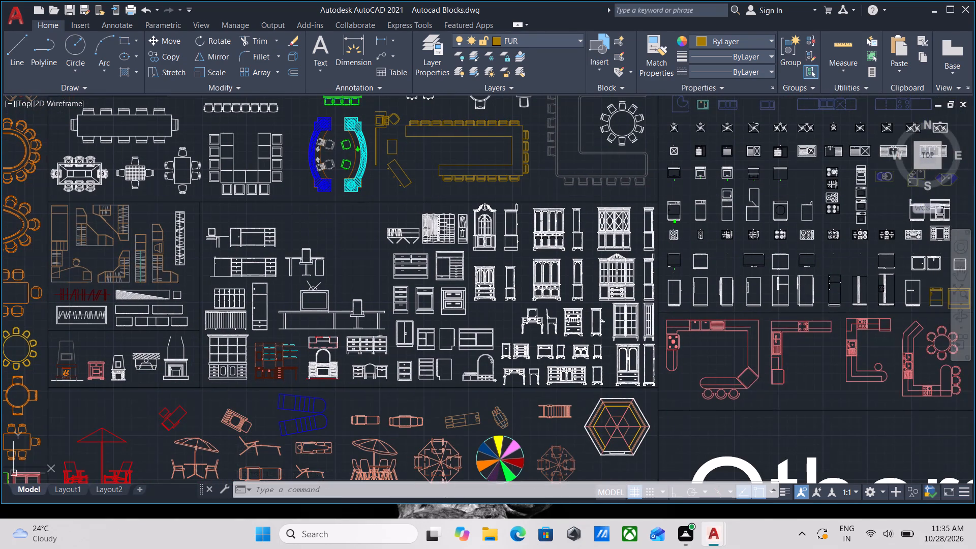
middle_click_drag(758, 374, 573, 284)
scroll(630, 304, "down", 2)
middle_click_drag(701, 359, 624, 287)
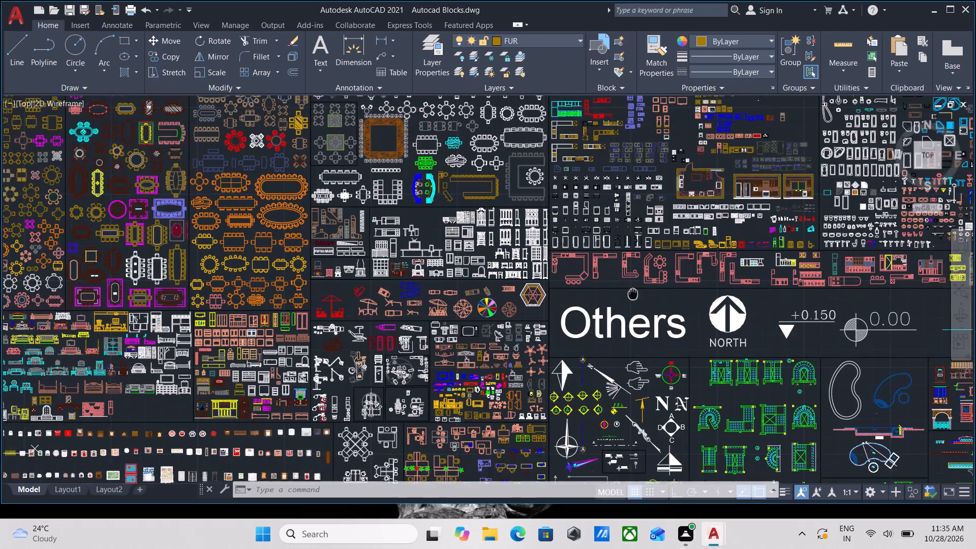
middle_click_drag(624, 287, 497, 248)
middle_click_drag(780, 342, 708, 297)
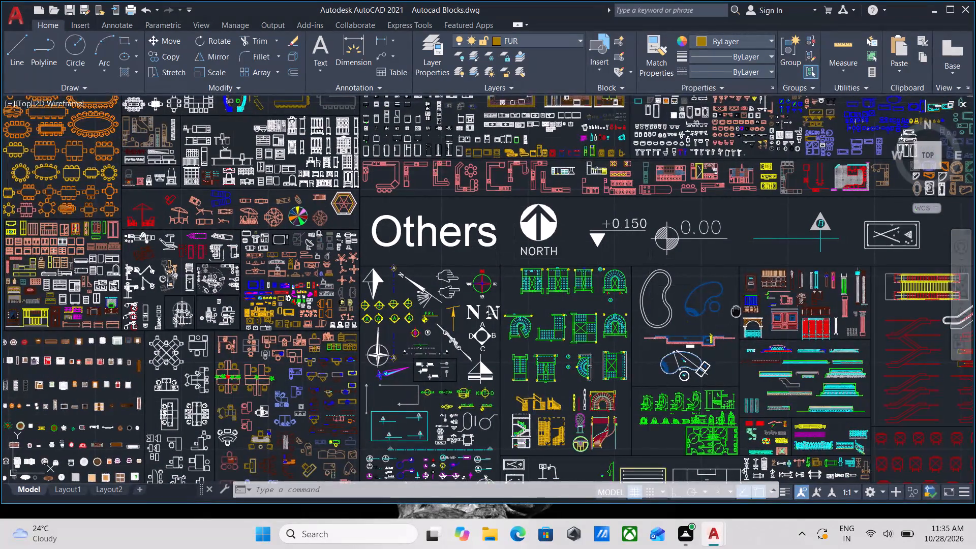
middle_click_drag(708, 297, 654, 262)
scroll(716, 356, "up", 3)
scroll(660, 318, "down", 3)
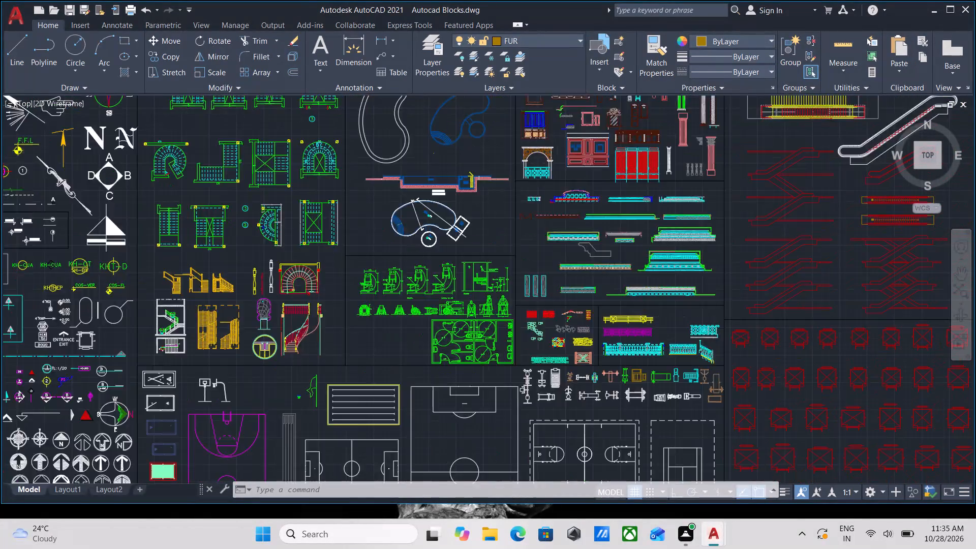
middle_click_drag(345, 347, 581, 377)
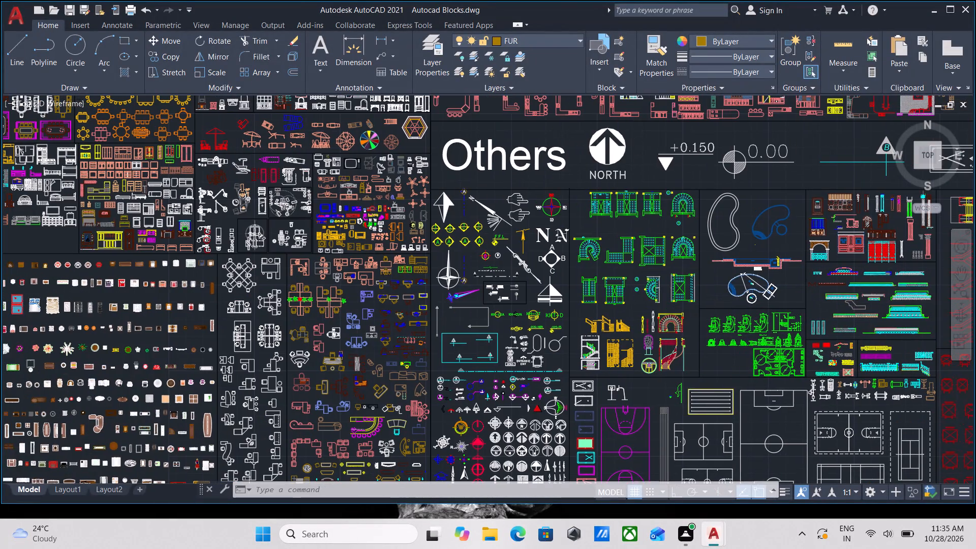
middle_click_drag(338, 339, 494, 351)
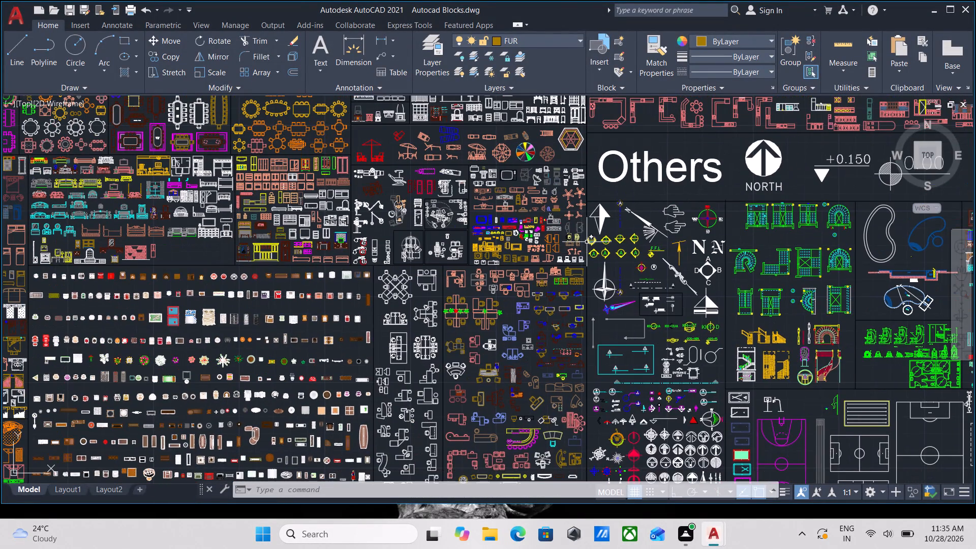
middle_click_drag(587, 242, 600, 345)
scroll(611, 334, "up", 1)
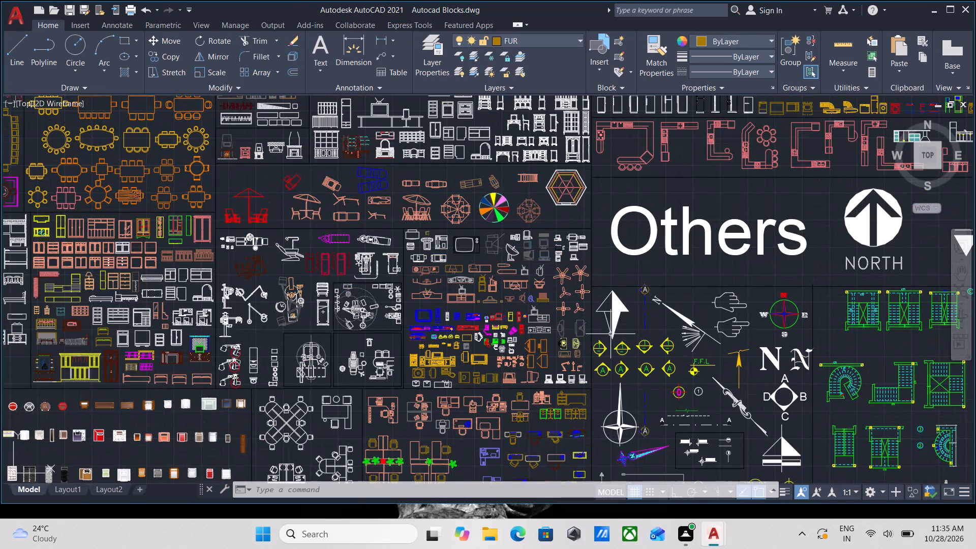
middle_click_drag(267, 310, 361, 396)
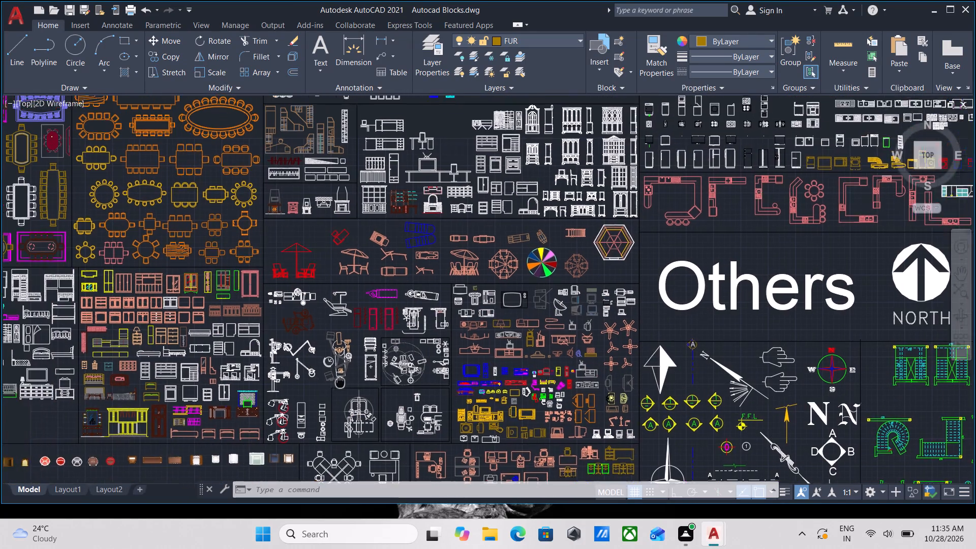
middle_click_drag(361, 396, 382, 411)
middle_click_drag(295, 322, 470, 364)
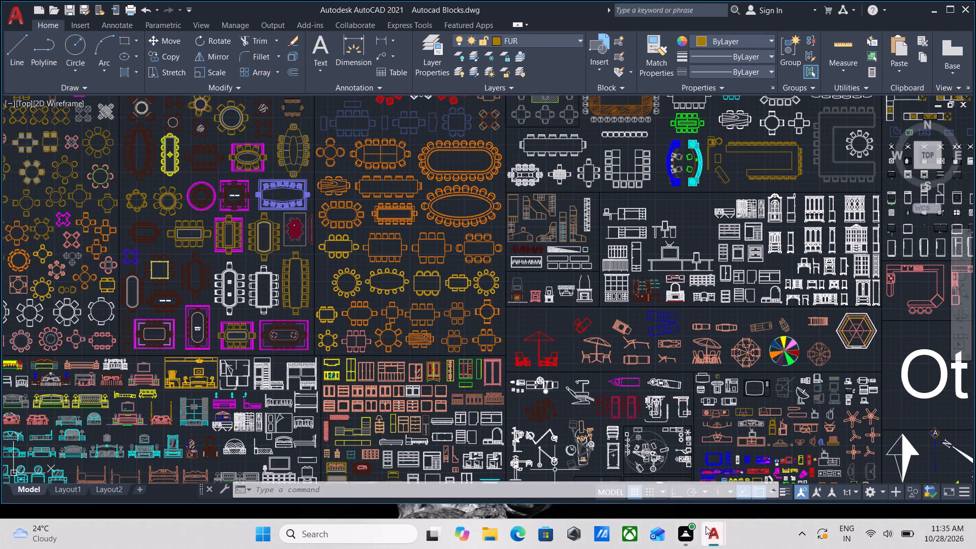
Switch to Drawing1.dwg and review the first plan's rooms and the open area beside the stairs.
left_click(664, 474)
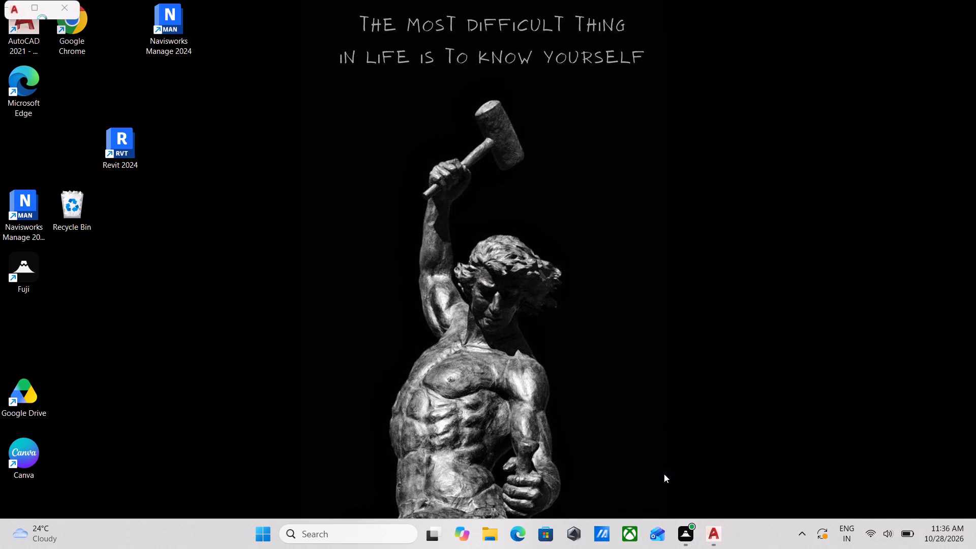
scroll(481, 346, "up", 2)
scroll(412, 333, "down", 1)
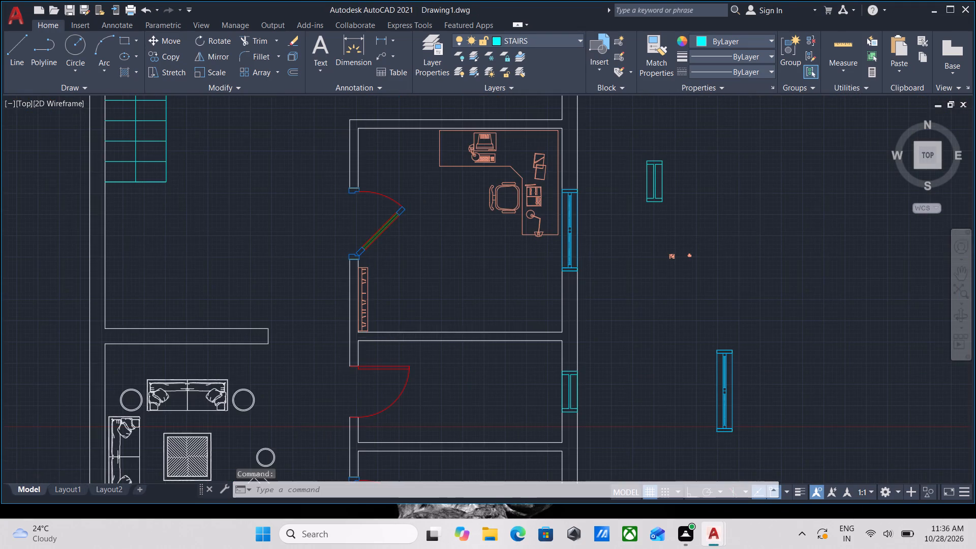
middle_click_drag(412, 333, 439, 335)
scroll(338, 331, "down", 1)
middle_click_drag(332, 339, 354, 441)
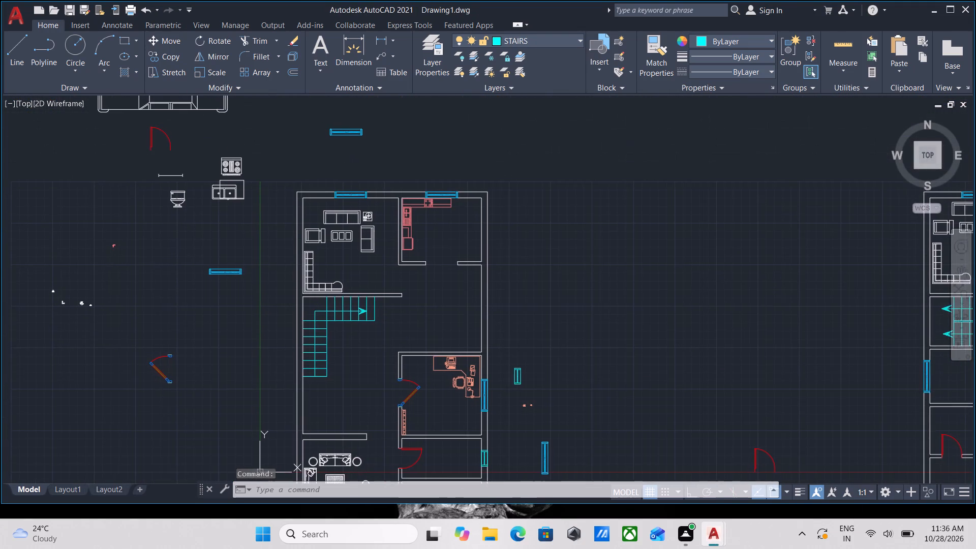
middle_click_drag(354, 441, 414, 345)
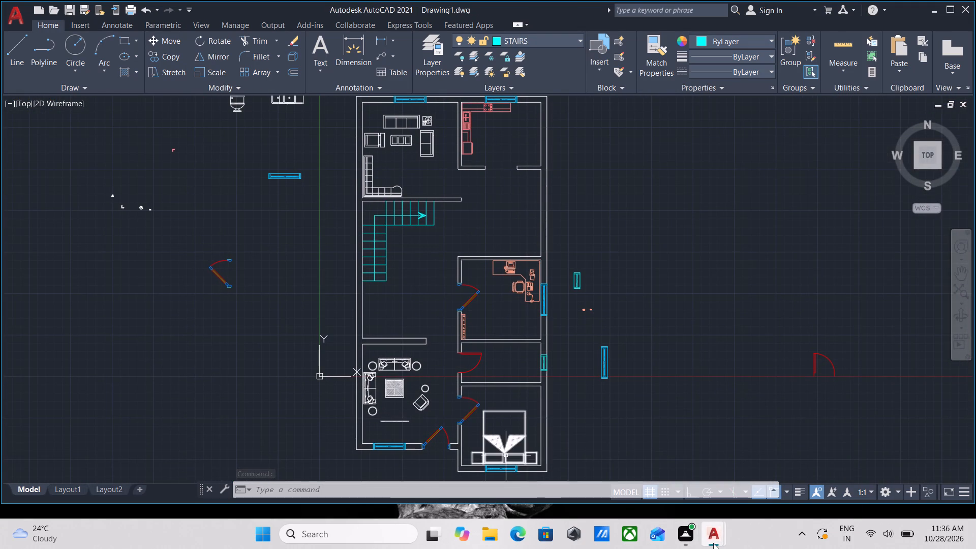
Switch to Autocad Blocks.dwg and look through the furniture, Others, and Doors, Windows, & Curtains sections for further blocks to use.
left_click(753, 483)
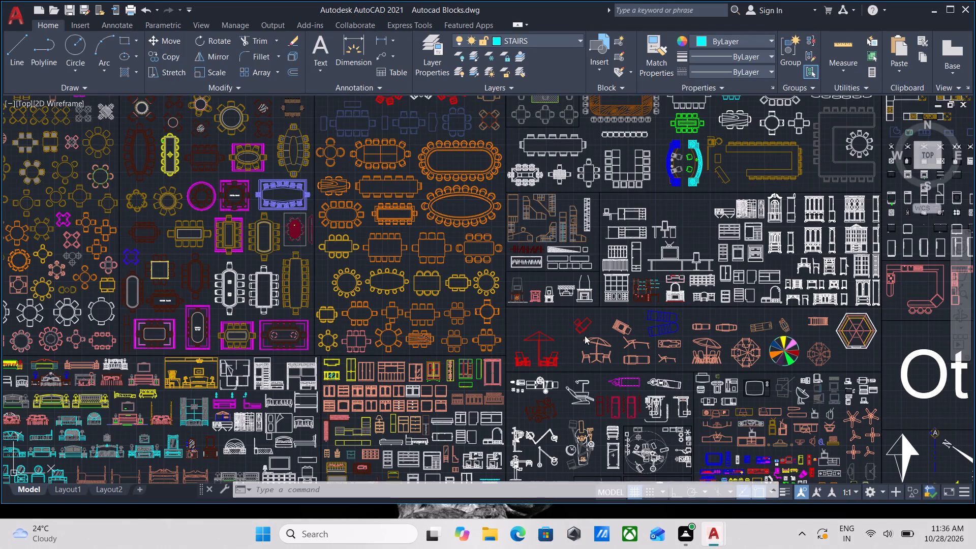
middle_click_drag(704, 297, 503, 323)
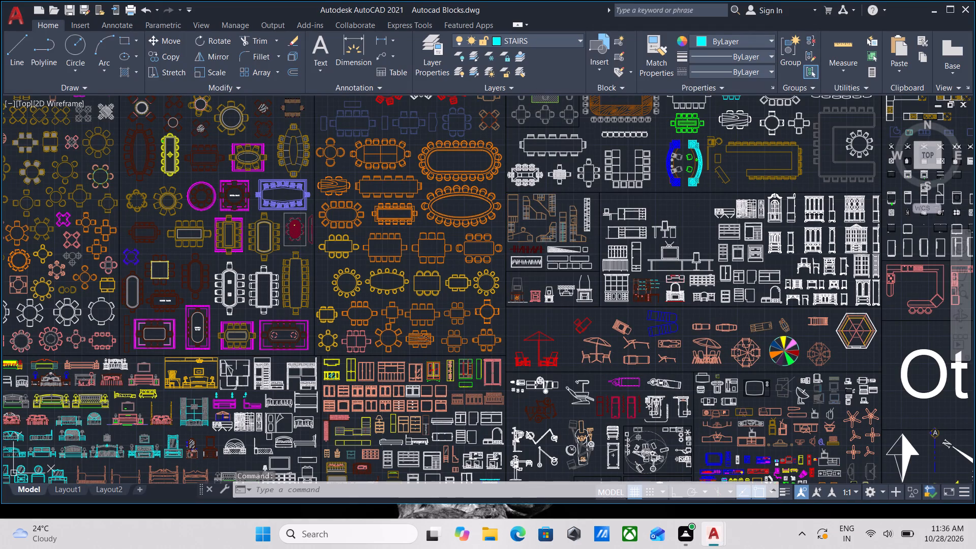
scroll(765, 342, "down", 2)
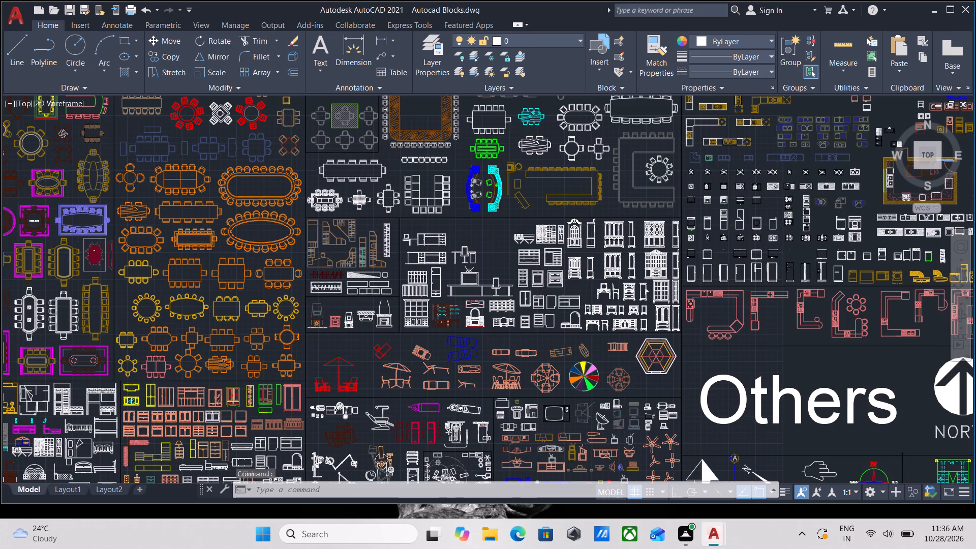
scroll(730, 266, "down", 2)
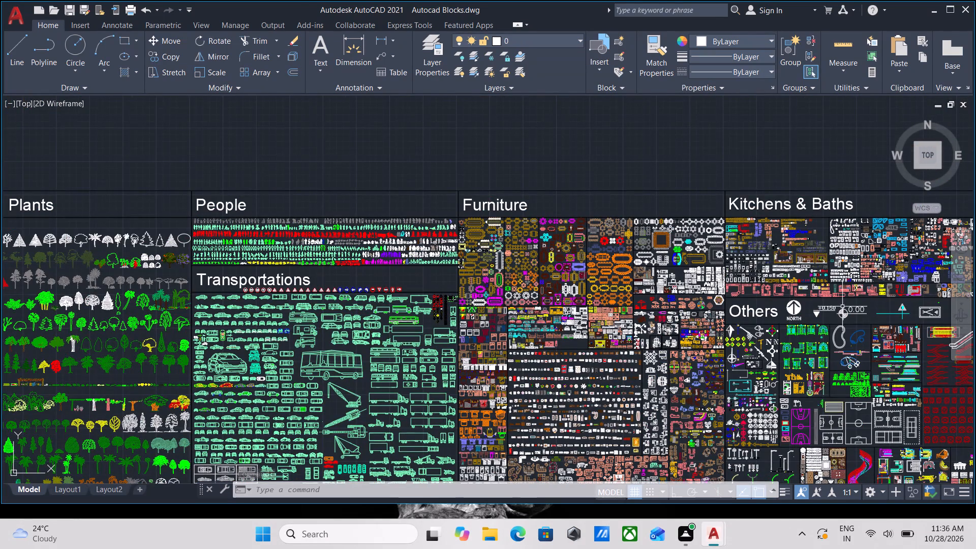
middle_click_drag(836, 408, 681, 407)
scroll(739, 469, "up", 2)
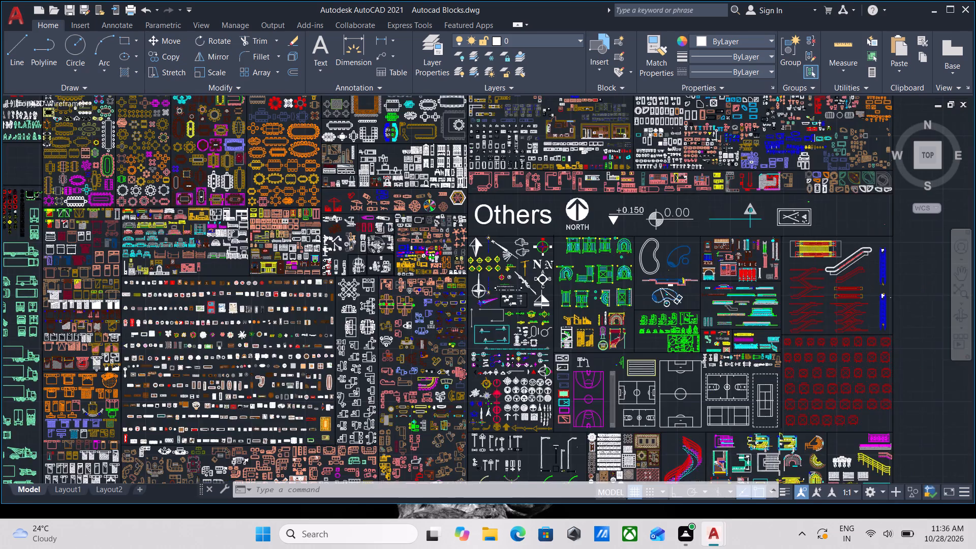
scroll(739, 468, "up", 2)
scroll(423, 359, "down", 1)
middle_click_drag(425, 366, 466, 406)
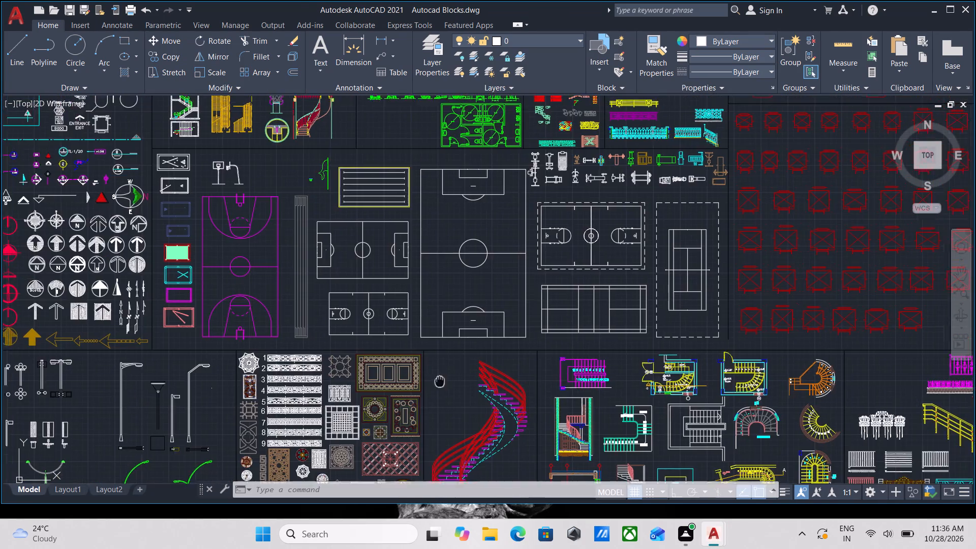
middle_click_drag(466, 406, 489, 430)
scroll(419, 317, "down", 1)
middle_click_drag(419, 323, 478, 405)
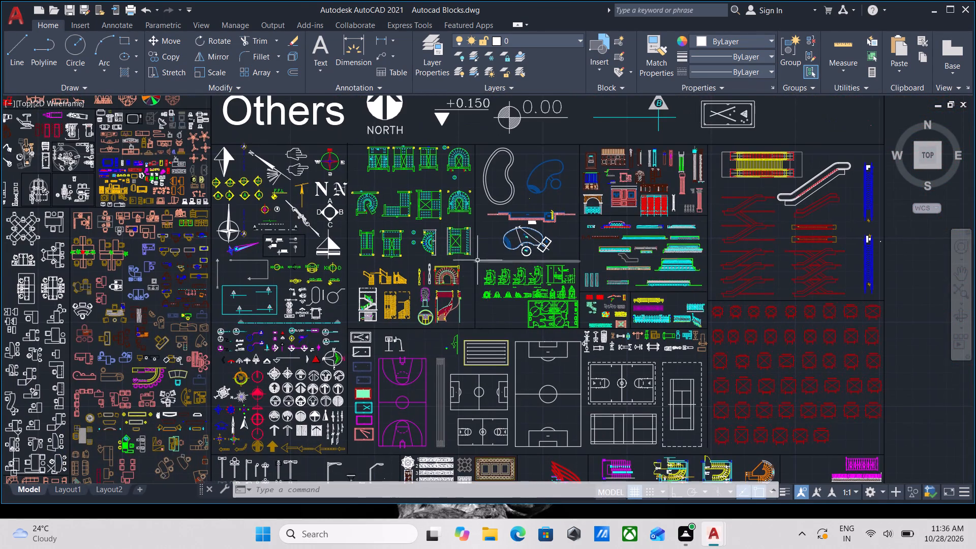
middle_click_drag(477, 260, 501, 324)
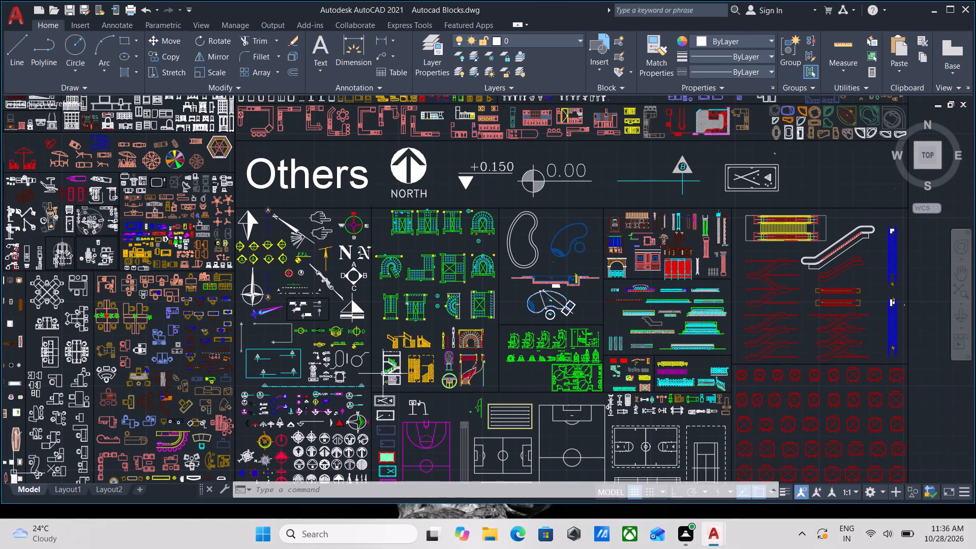
middle_click_drag(356, 416, 467, 276)
scroll(281, 405, "down", 2)
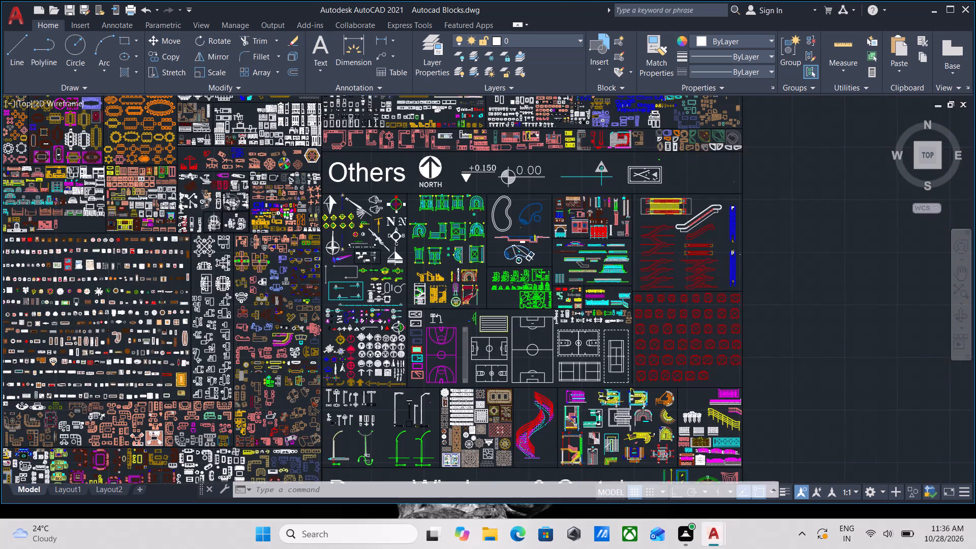
middle_click_drag(325, 405, 411, 334)
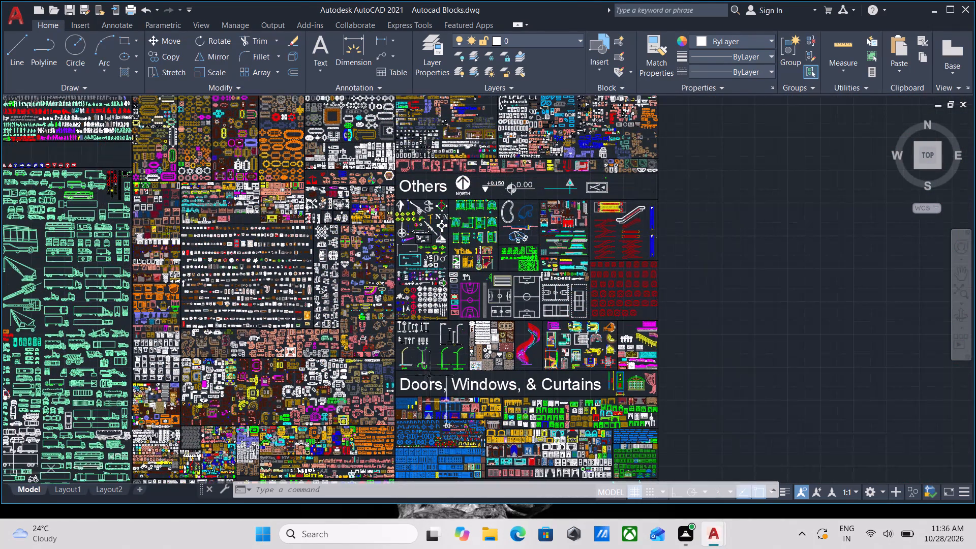
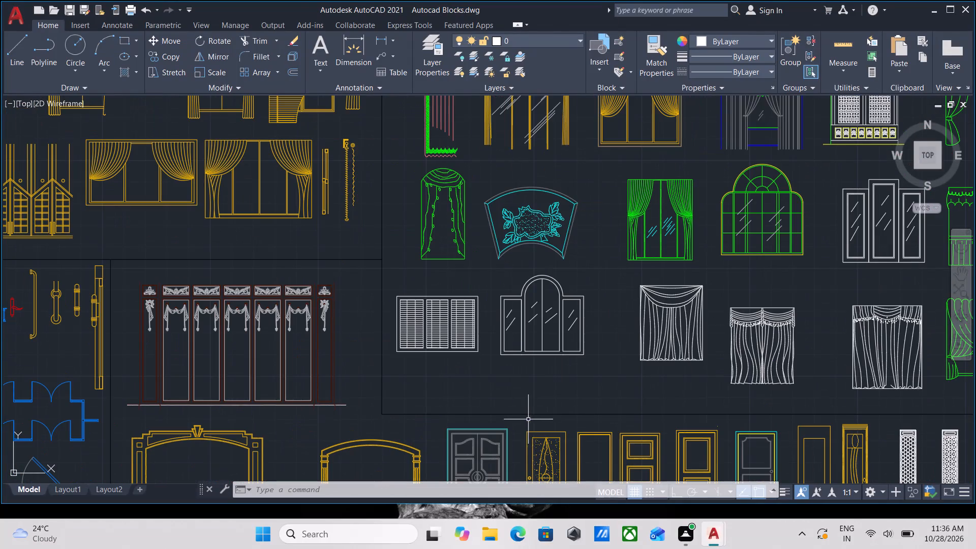
Look through the door, window, curtain and furniture symbols in the Autocad Blocks.dwg library drawing.
scroll(492, 412, "down", 3)
scroll(585, 430, "down", 2)
middle_click_drag(585, 430, 504, 335)
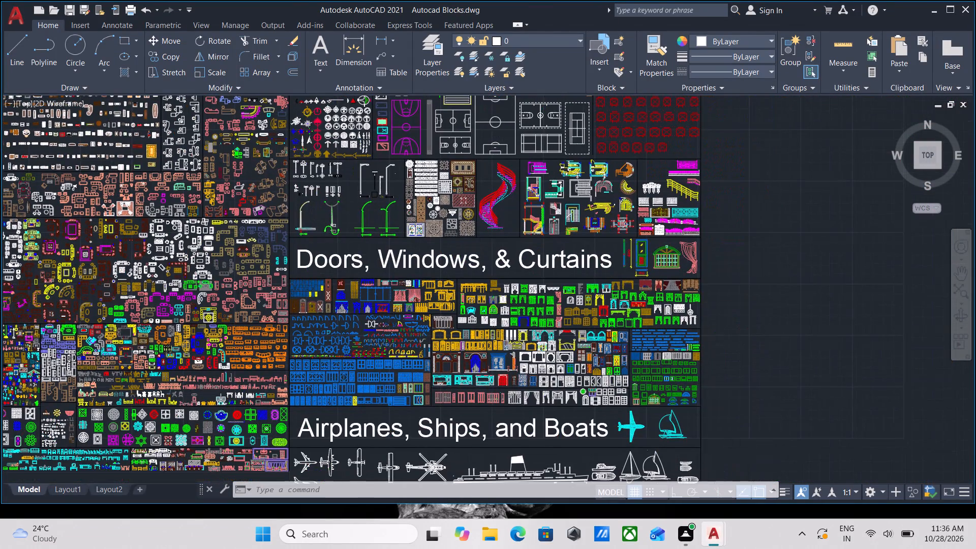
scroll(637, 356, "up", 3)
scroll(637, 356, "down", 2)
scroll(274, 357, "down", 1)
middle_click_drag(275, 357, 413, 386)
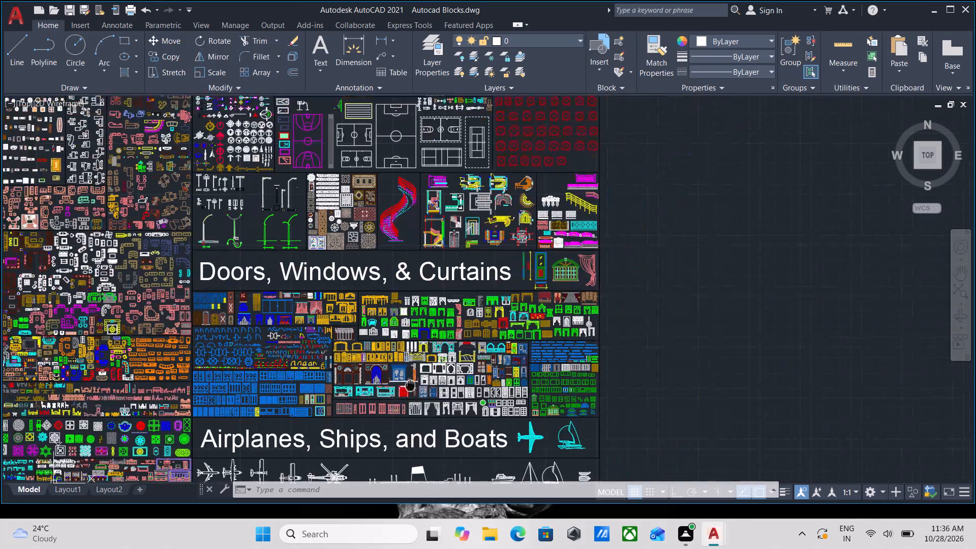
middle_click_drag(413, 386, 424, 386)
scroll(352, 382, "up", 3)
middle_click_drag(127, 351, 441, 340)
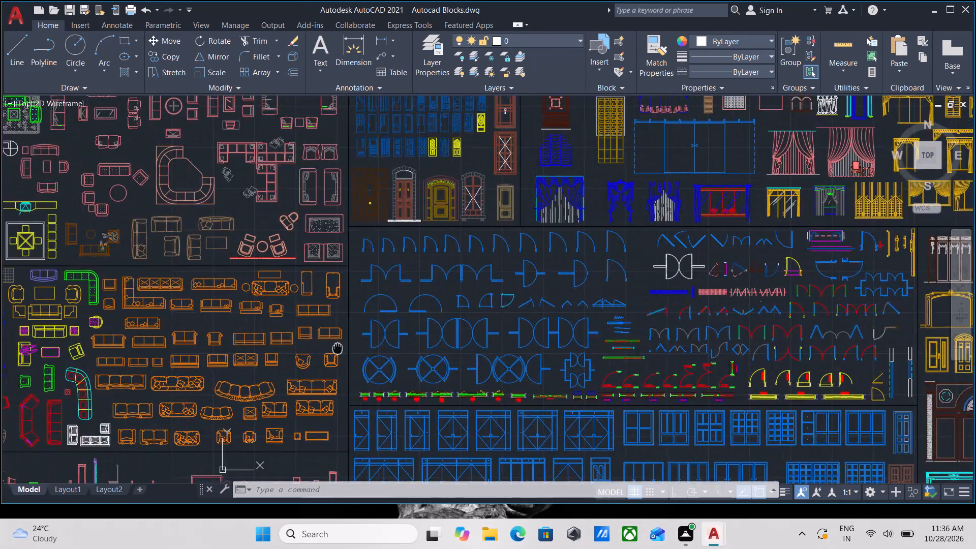
middle_click_drag(441, 340, 442, 340)
middle_click_drag(249, 306, 432, 363)
middle_click_drag(336, 286, 478, 337)
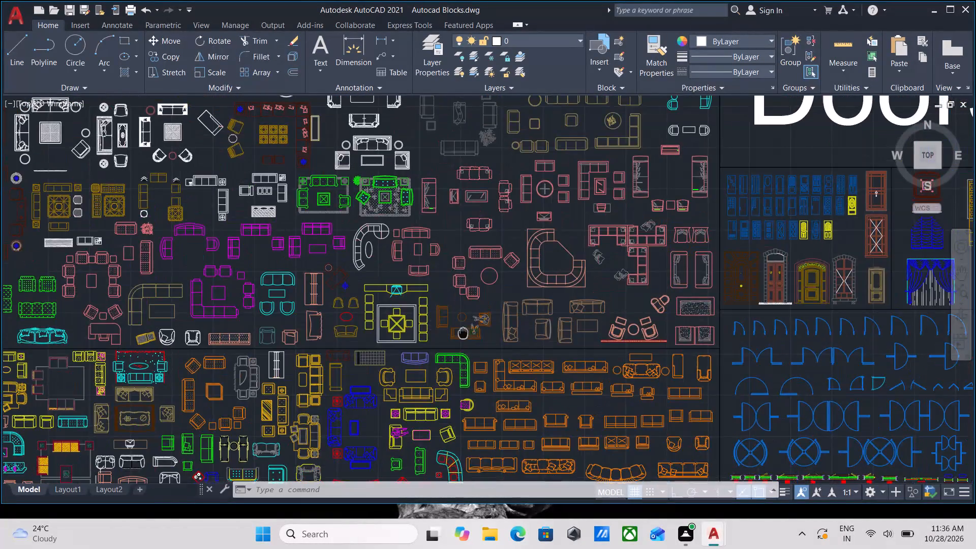
middle_click_drag(478, 337, 481, 337)
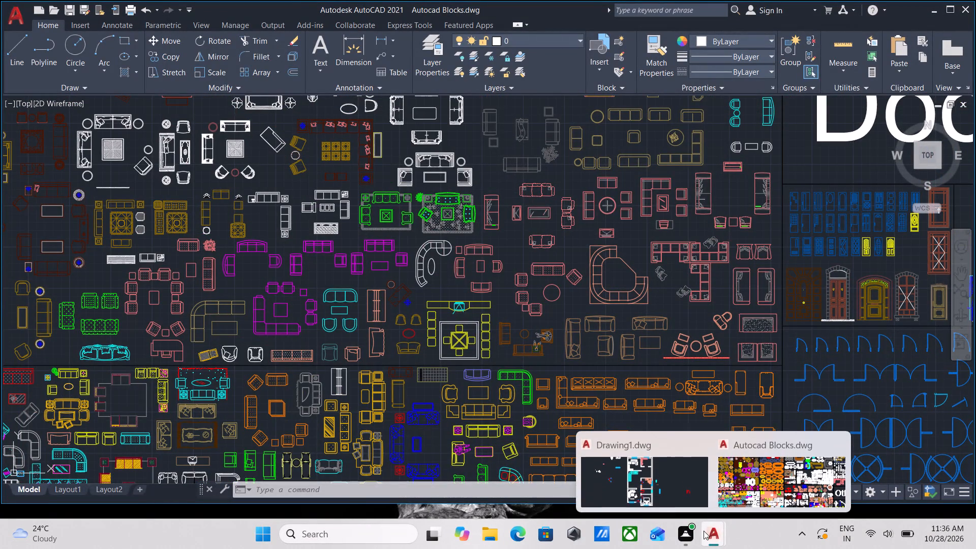
Switch to Drawing1.dwg and review the furnished floor plan and the loose blocks around it.
left_click(669, 471)
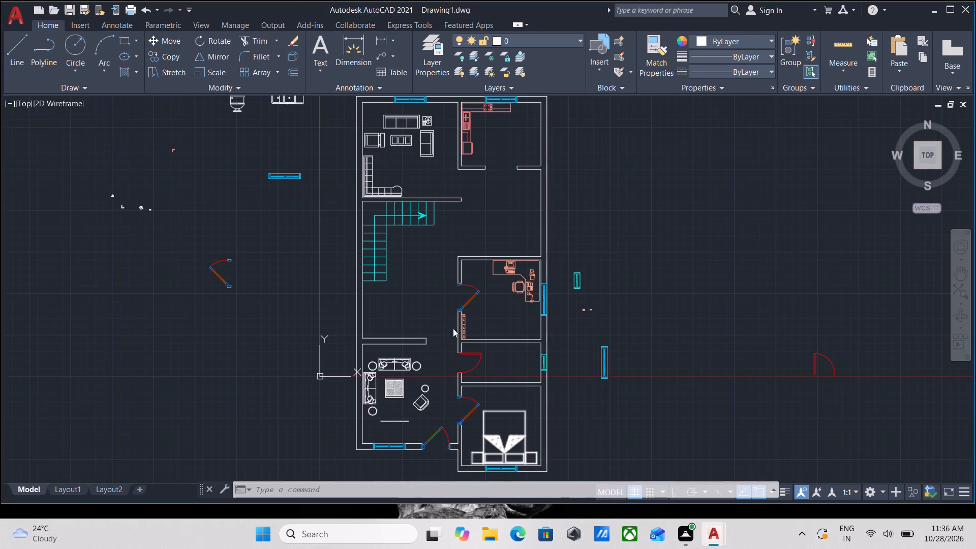
scroll(472, 328, "down", 1)
middle_click_drag(472, 328, 516, 383)
scroll(479, 347, "up", 1)
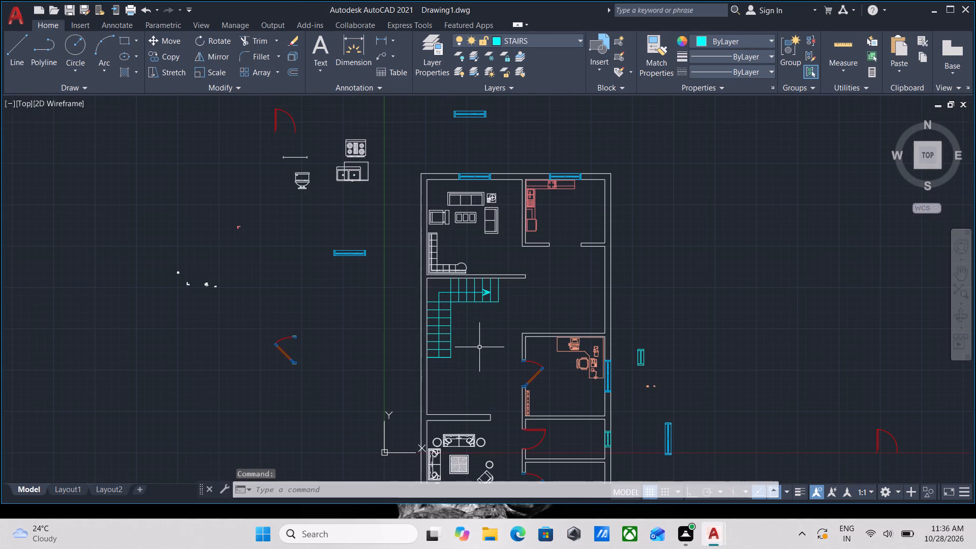
scroll(483, 340, "down", 1)
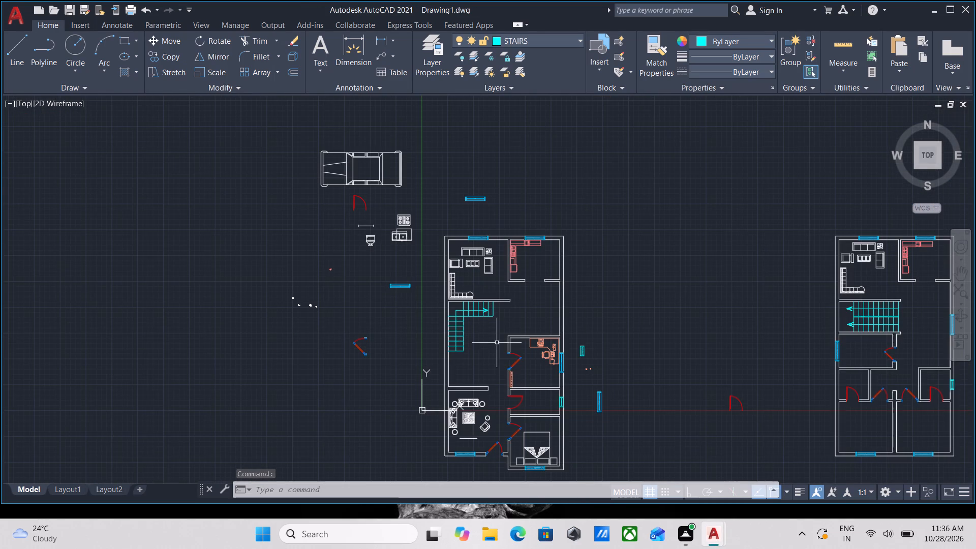
scroll(605, 377, "up", 2)
scroll(539, 356, "down", 1)
middle_click_drag(539, 356, 557, 425)
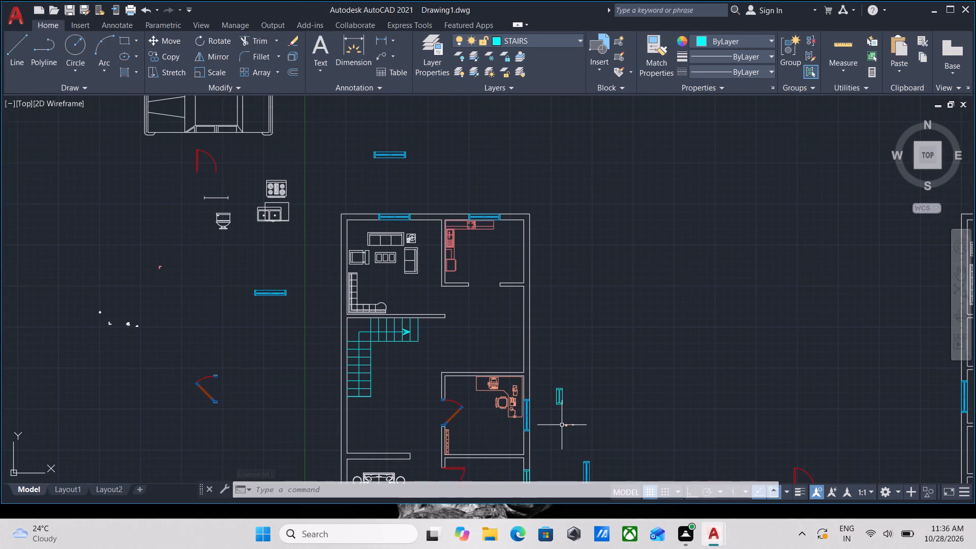
Copy the study's outer-wall window about 10'-10" straight up the same wall, beside the open area below the kitchen, with Ortho on.
scroll(539, 436, "up", 3)
scroll(491, 421, "up", 1)
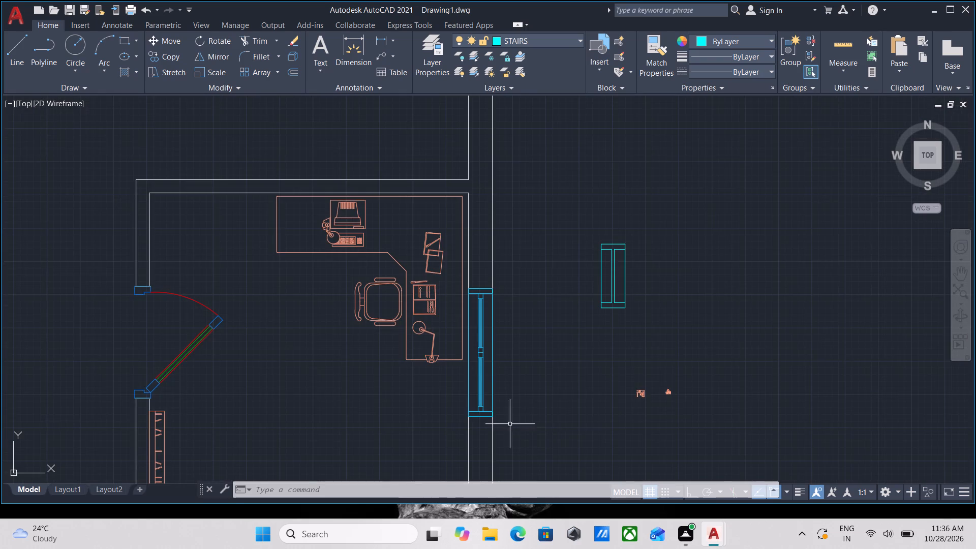
scroll(490, 421, "up", 1)
left_click(465, 423)
left_click(445, 380)
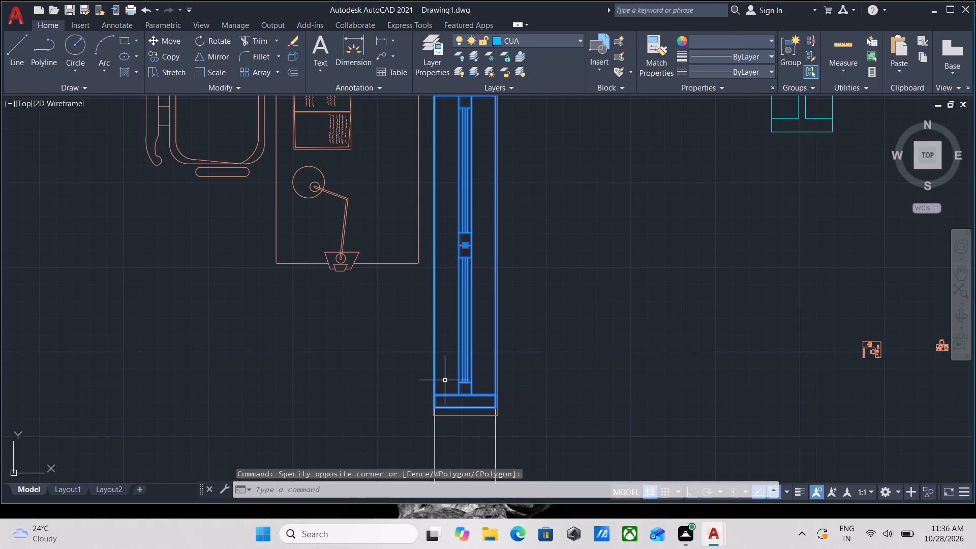
type("CO")
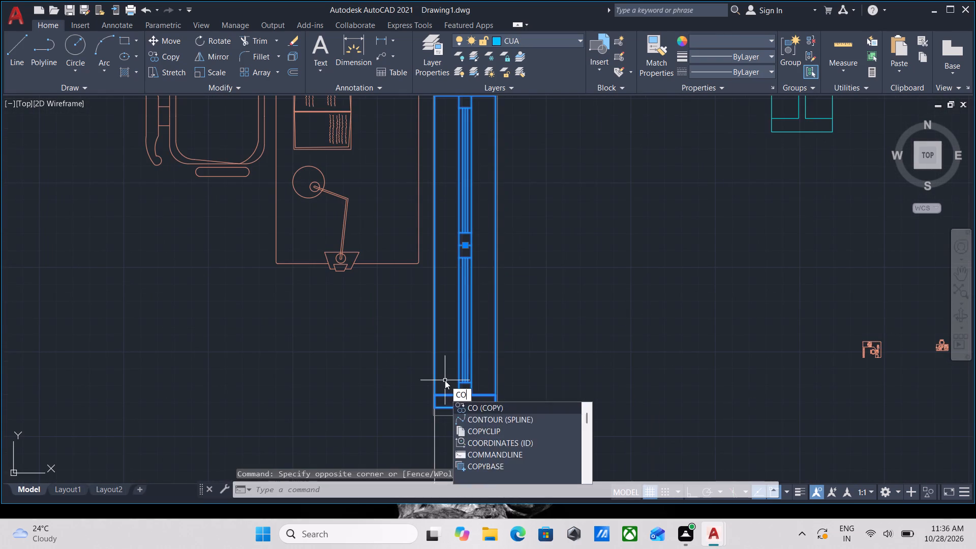
key("Return")
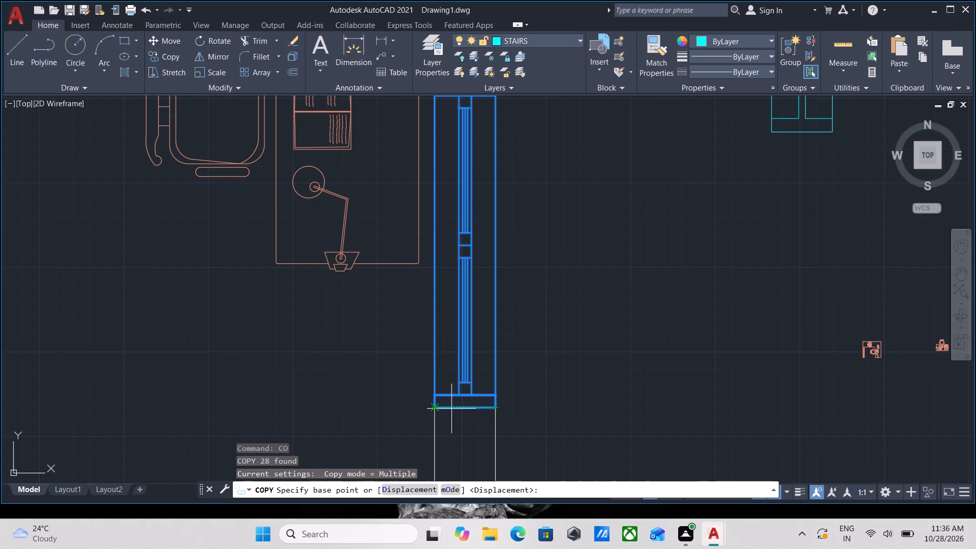
left_click(497, 404)
scroll(505, 334, "down", 2)
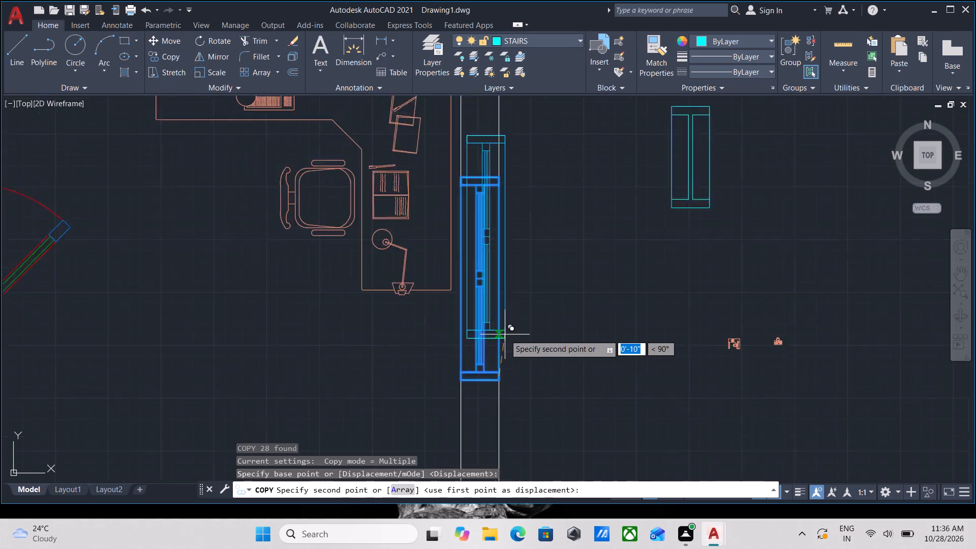
scroll(505, 334, "down", 1)
middle_click_drag(505, 334, 494, 548)
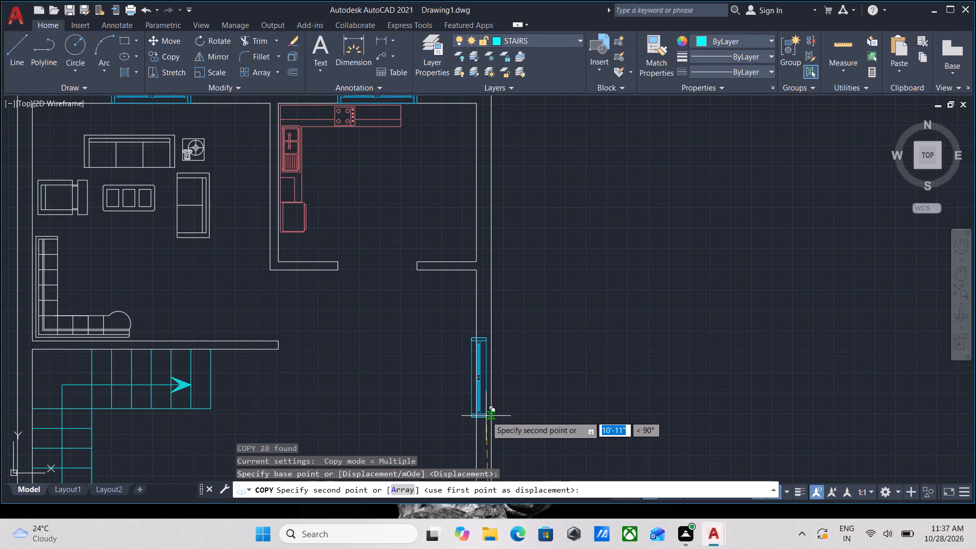
key("F8")
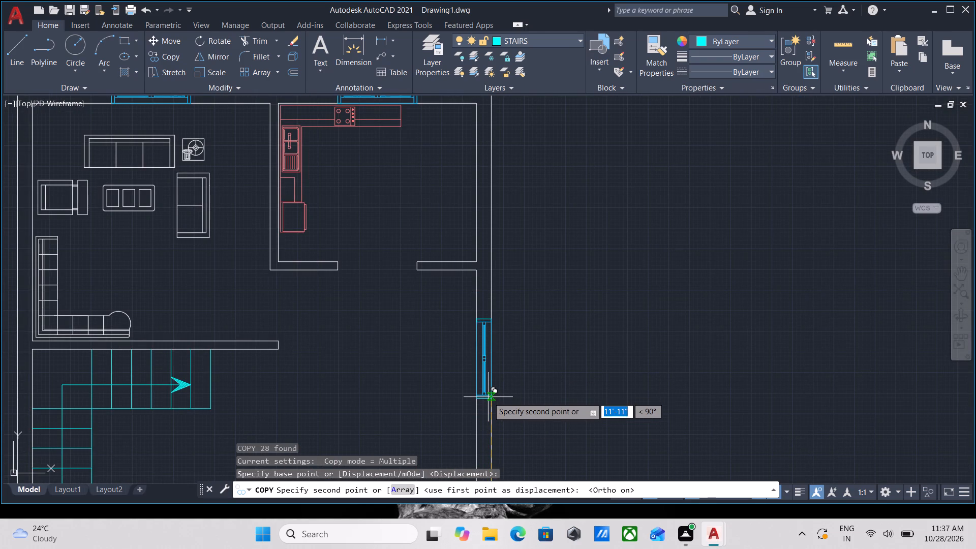
scroll(488, 397, "down", 1)
scroll(488, 397, "up", 2)
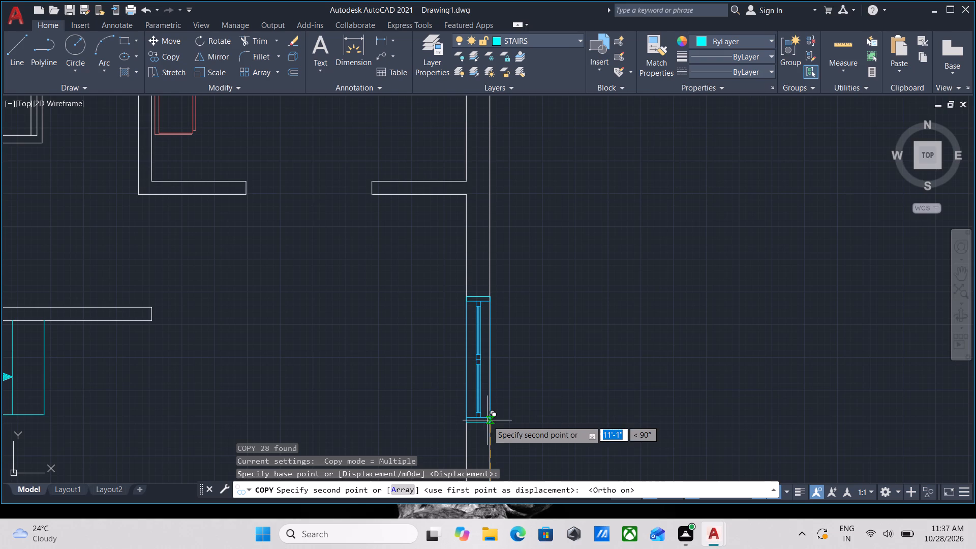
left_click(491, 429)
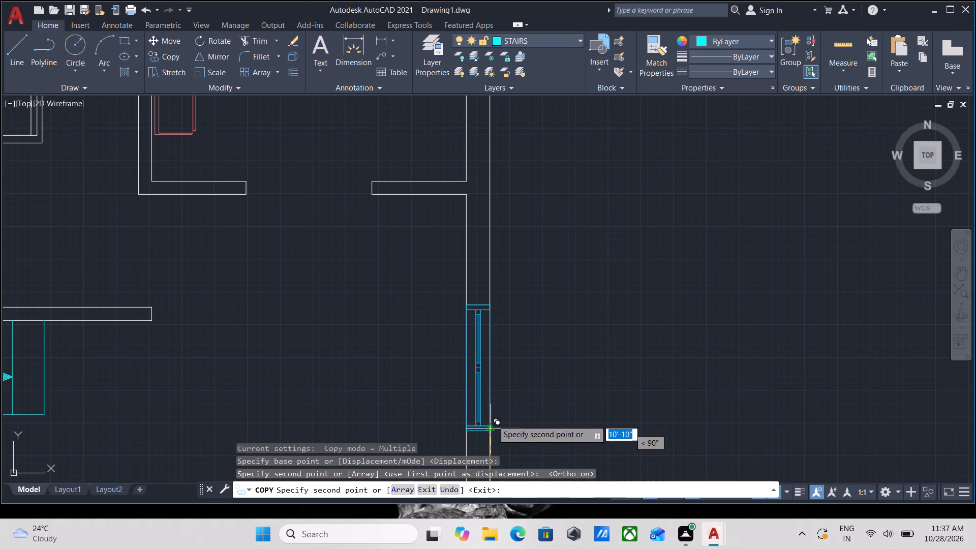
scroll(503, 385, "down", 2)
key("Escape")
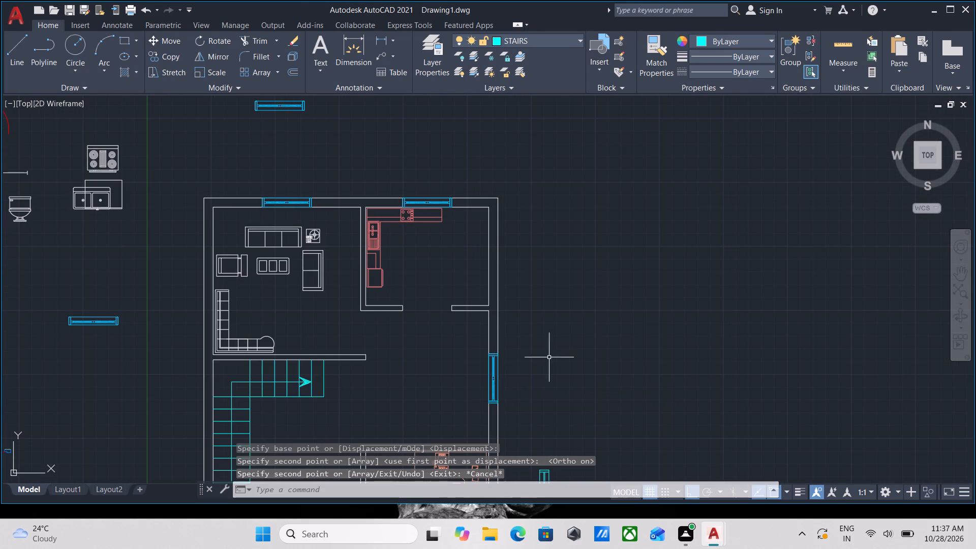
Examine the furnished floor plan around the stairs, study and outer-wall windows, along with the loose blocks beside it.
scroll(549, 358, "down", 2)
middle_click_drag(397, 395, 454, 384)
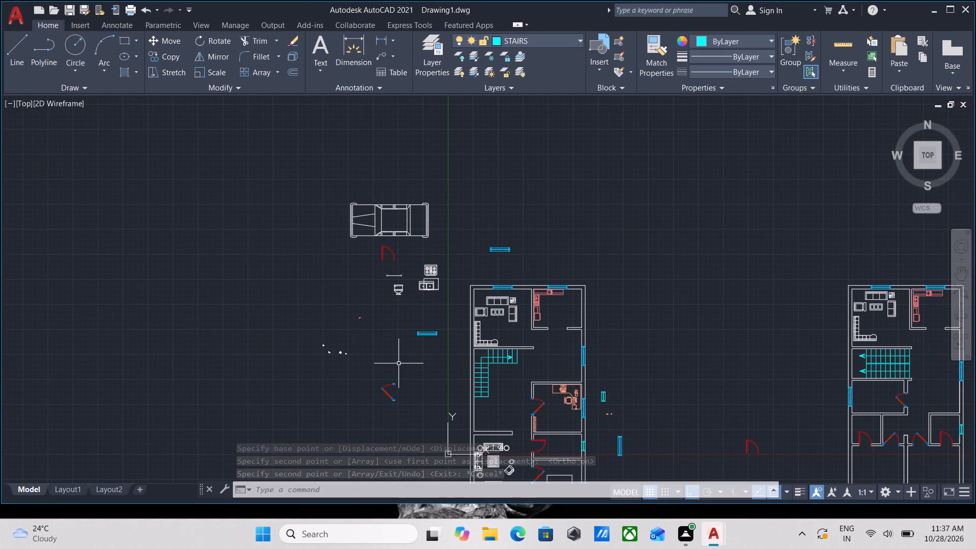
scroll(393, 399, "up", 1)
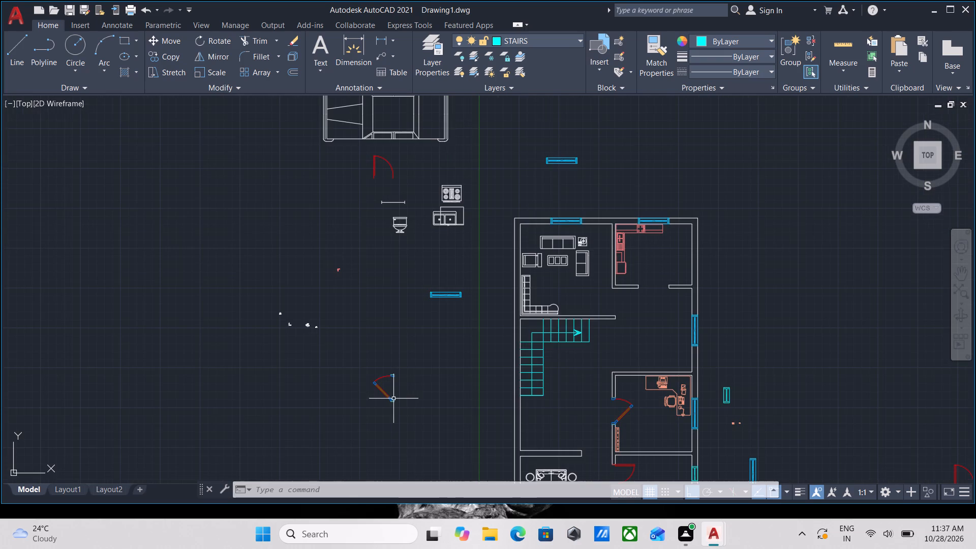
scroll(351, 383, "up", 1)
scroll(385, 356, "down", 3)
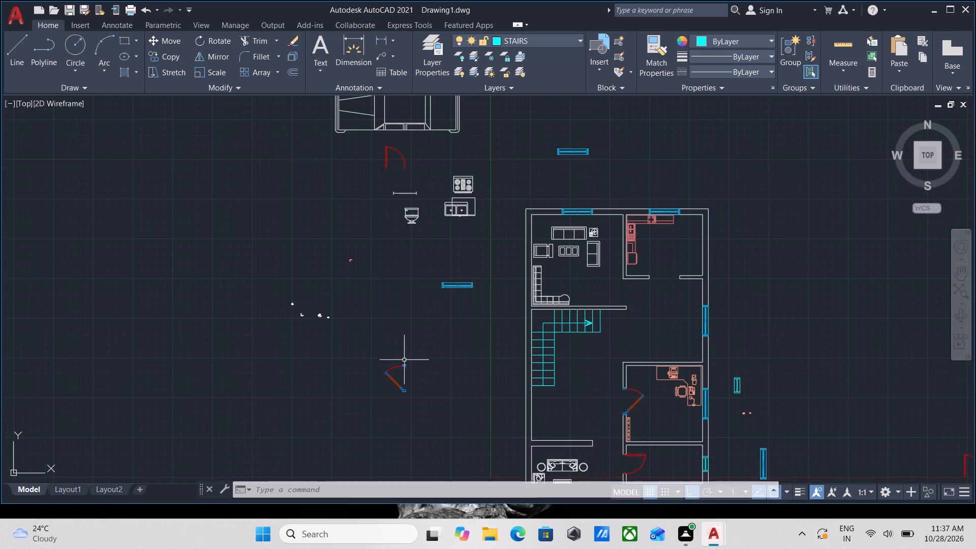
scroll(563, 425, "up", 2)
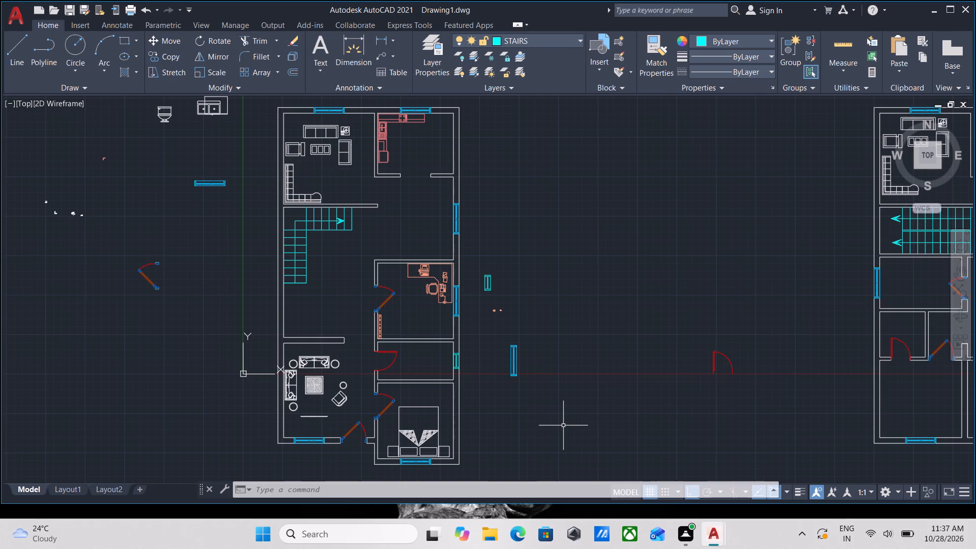
scroll(504, 368, "up", 1)
middle_click_drag(504, 368, 505, 406)
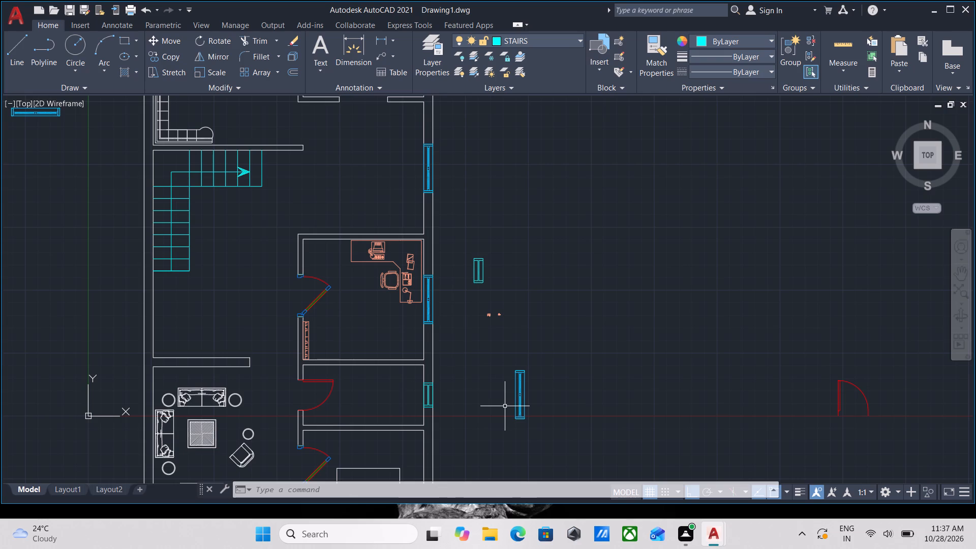
scroll(438, 338, "up", 1)
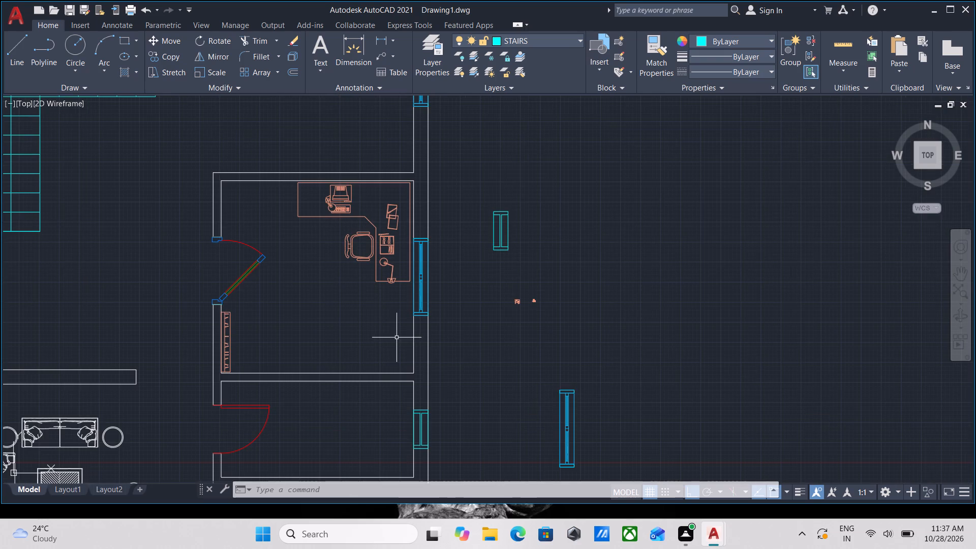
middle_click_drag(395, 337, 432, 419)
middle_click_drag(428, 395, 441, 428)
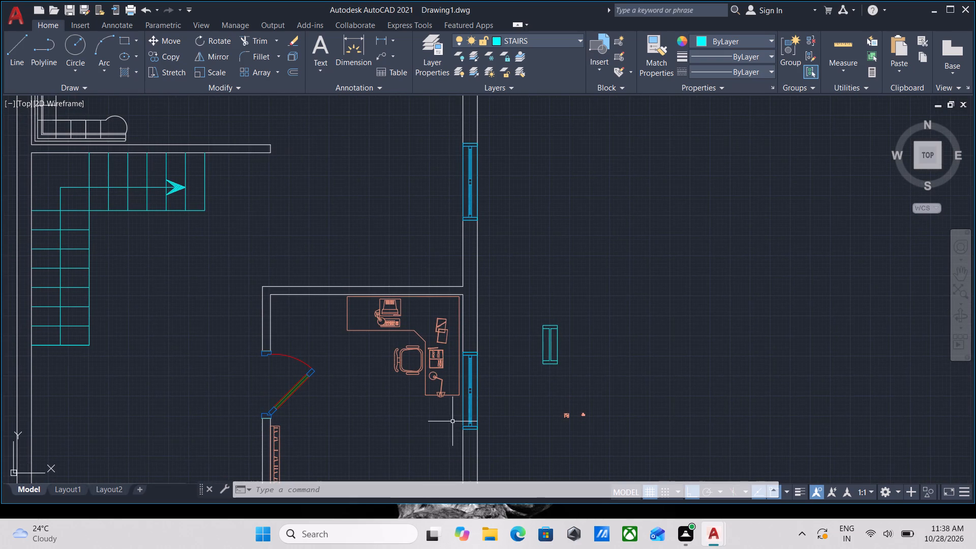
scroll(460, 439, "up", 2)
scroll(483, 421, "down", 2)
middle_click_drag(483, 421, 488, 453)
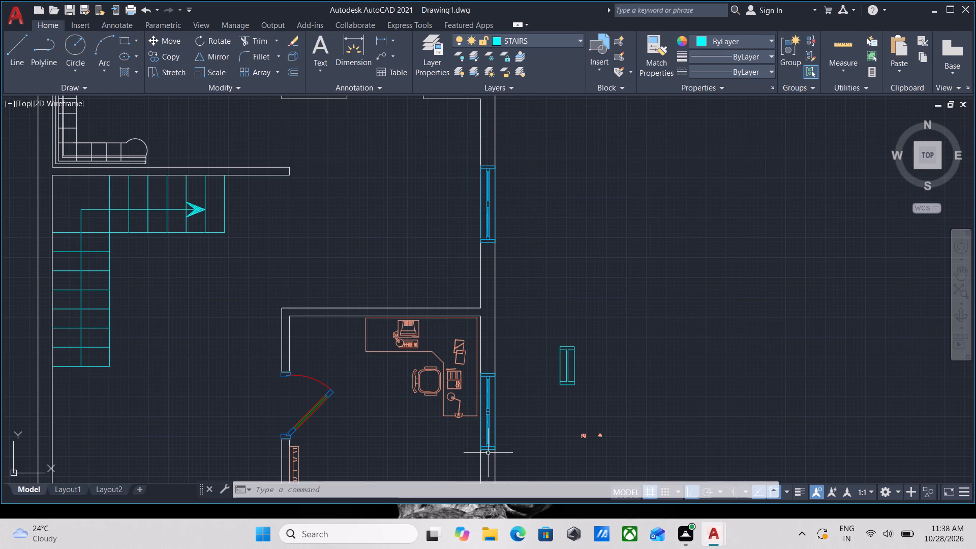
Erase the spare windows, tiny furniture blocks and loose door lying between the two floor plans.
scroll(415, 88, "down", 2)
scroll(433, 222, "down", 1)
middle_click_drag(438, 233, 489, 282)
scroll(588, 323, "up", 1)
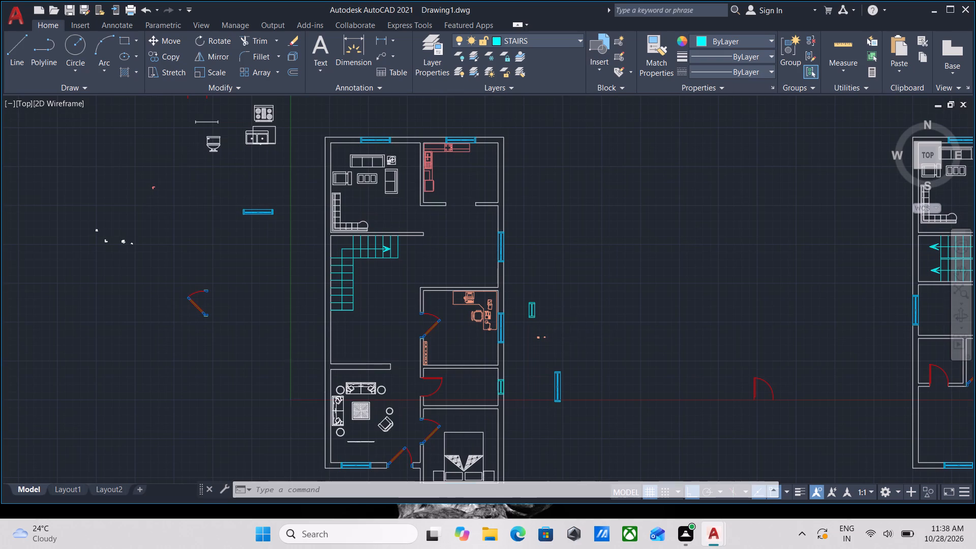
middle_click_drag(543, 404, 523, 297)
left_click(547, 376)
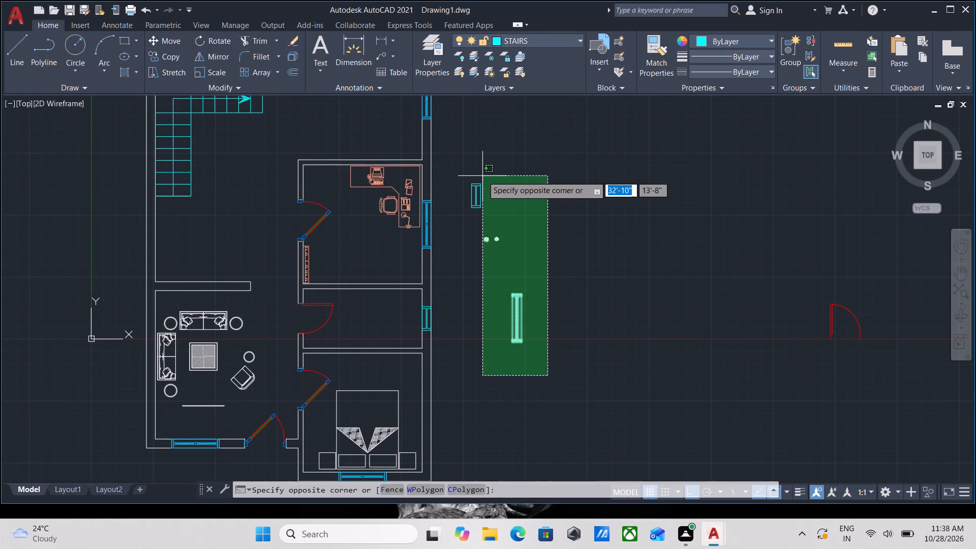
left_click(478, 159)
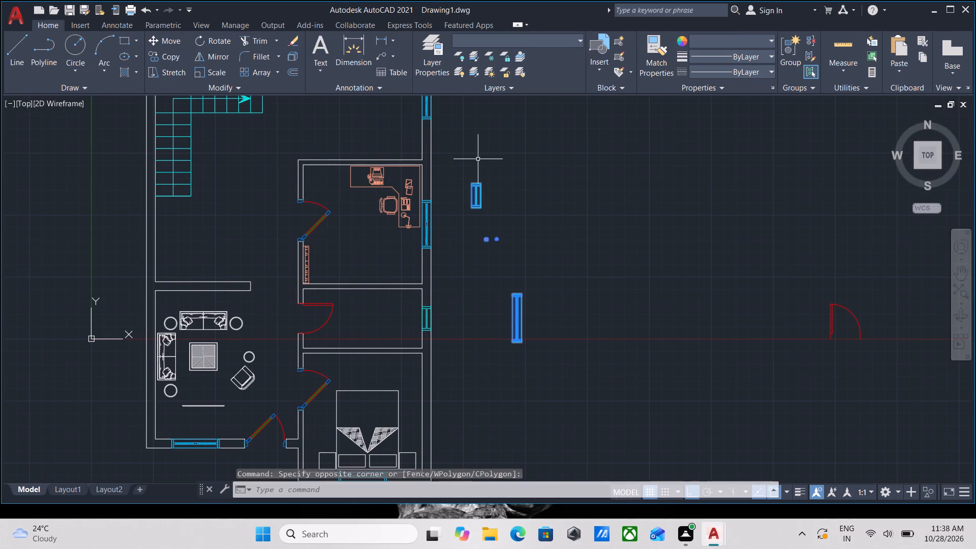
scroll(525, 249, "down", 2)
middle_click_drag(525, 250, 532, 353)
scroll(650, 417, "up", 2)
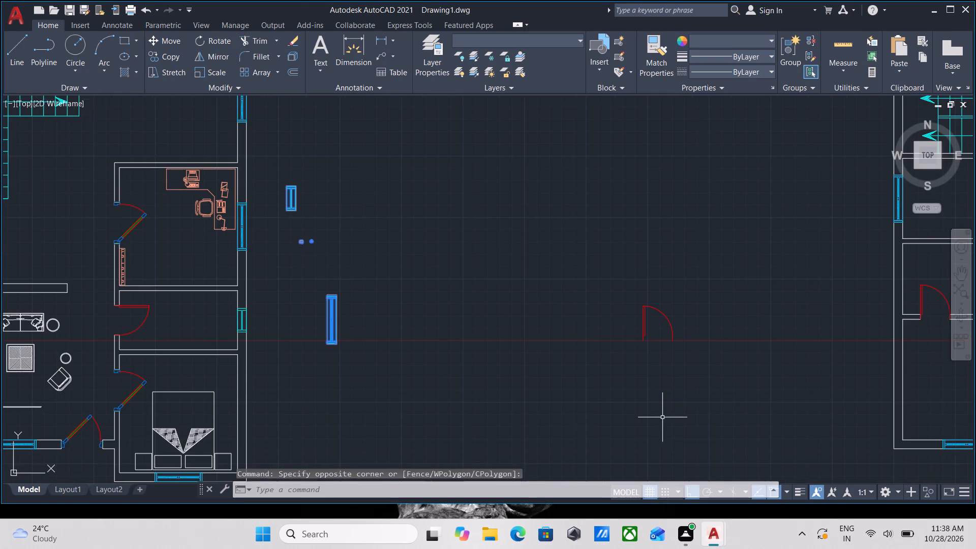
left_click(682, 355)
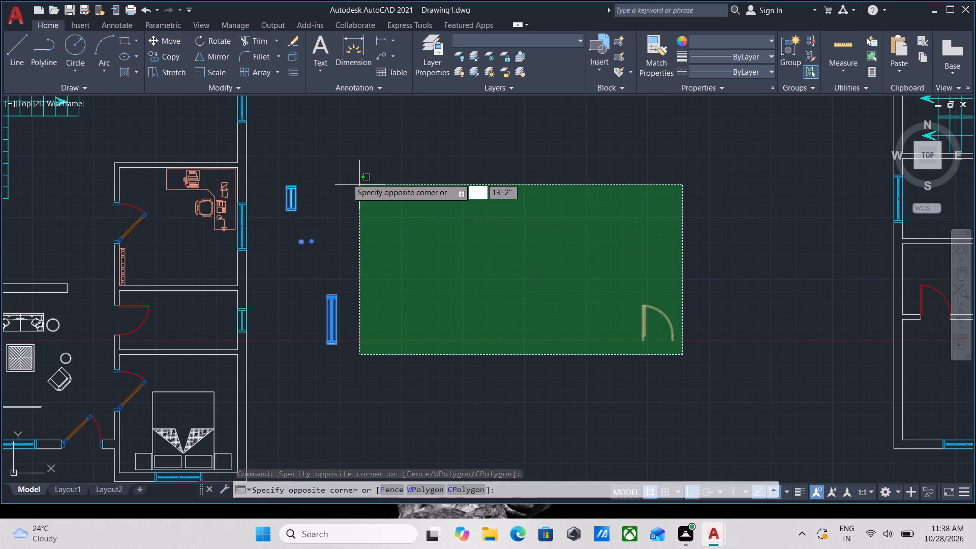
left_click(346, 178)
right_click(346, 178)
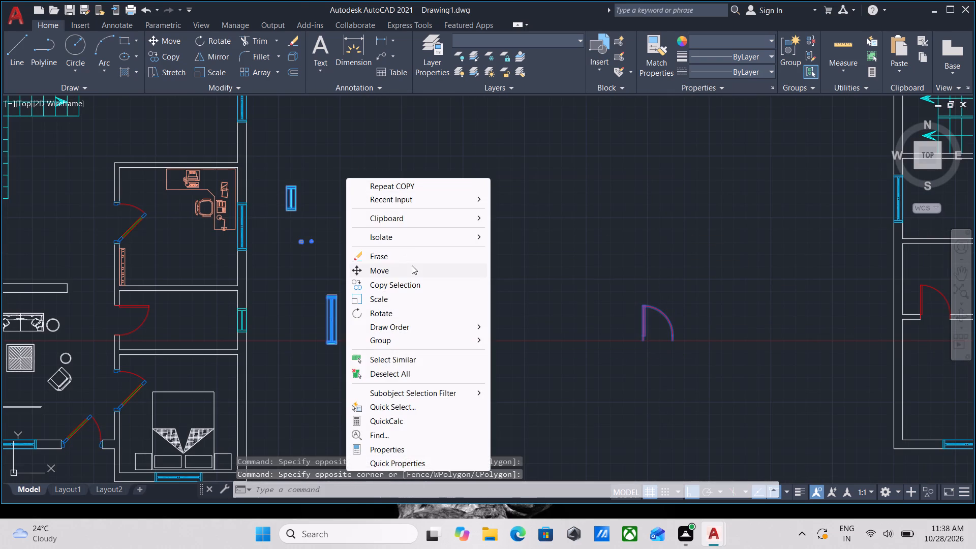
left_click(419, 251)
scroll(419, 251, "down", 3)
middle_click_drag(419, 251, 423, 264)
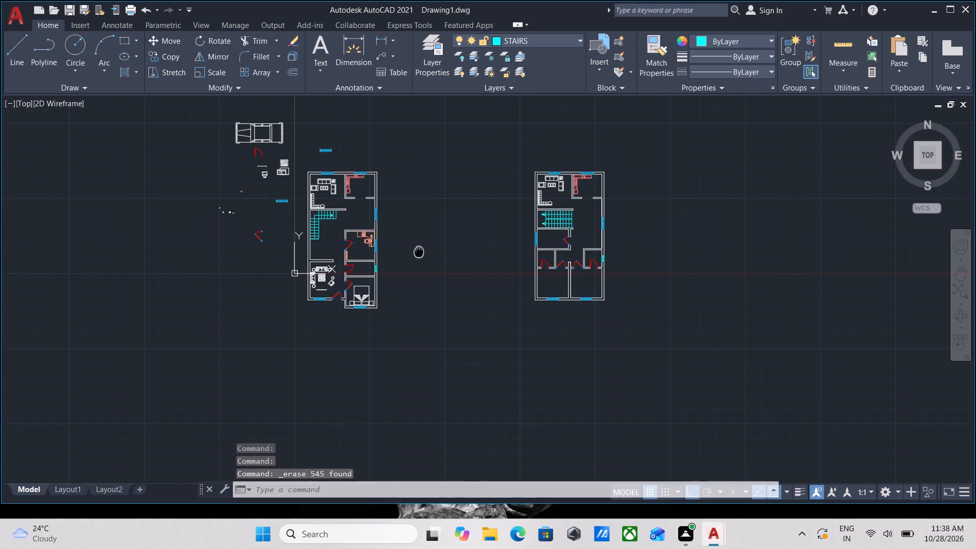
Copy the double bed with nightstands into the other plan's lower-left bedroom, centred just above its window, with Ortho off.
middle_click_drag(423, 264, 440, 304)
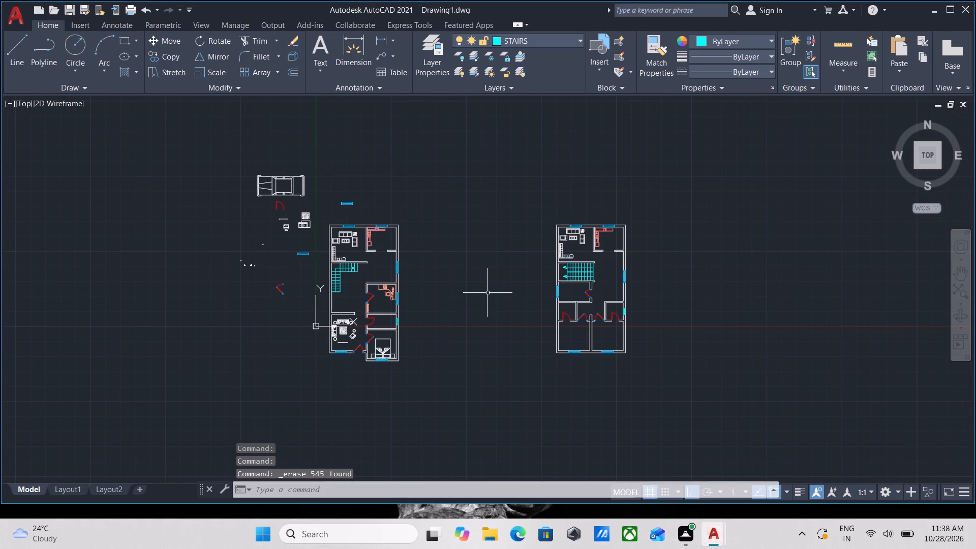
middle_click_drag(394, 296, 451, 334)
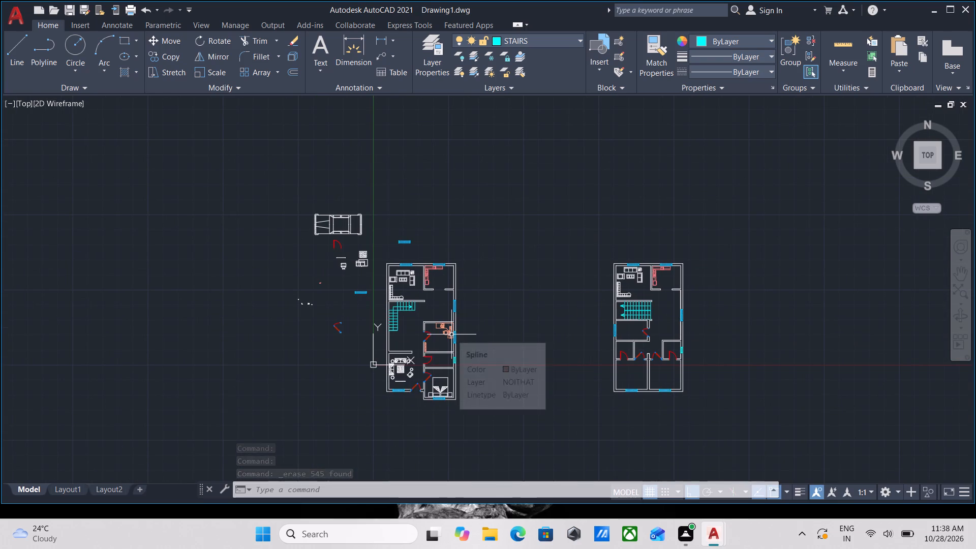
scroll(402, 345, "up", 1)
middle_click_drag(440, 370, 429, 334)
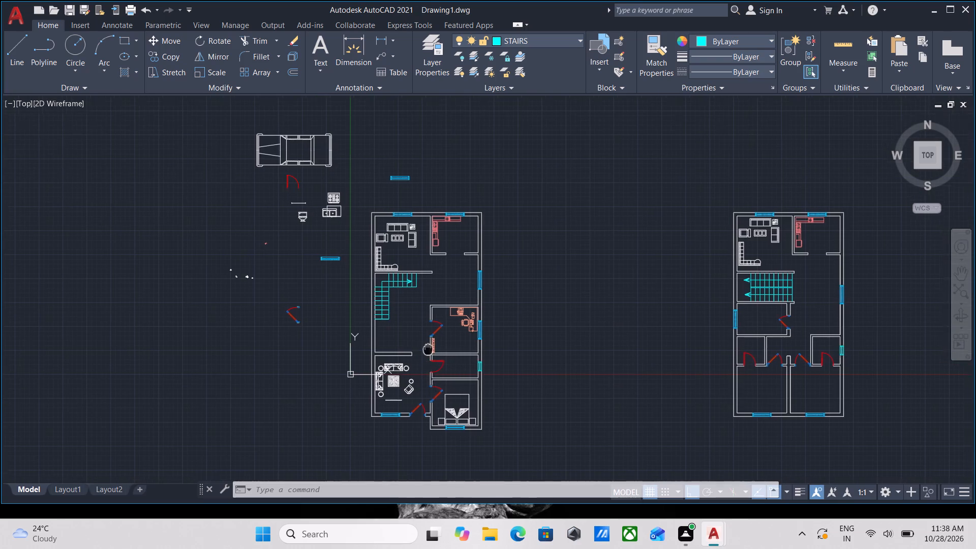
middle_click_drag(429, 334, 452, 283)
scroll(487, 340, "up", 3)
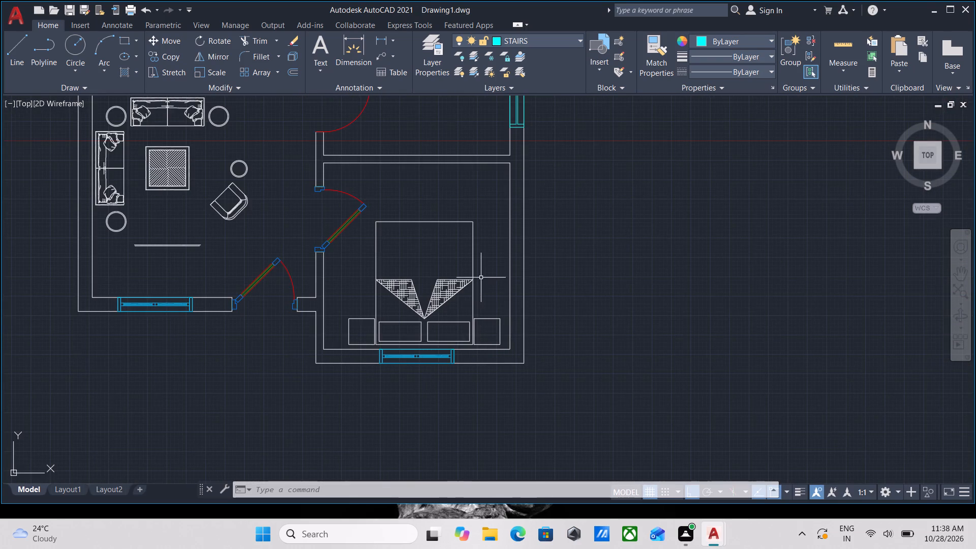
scroll(480, 274, "up", 1)
left_click(482, 317)
left_click(434, 245)
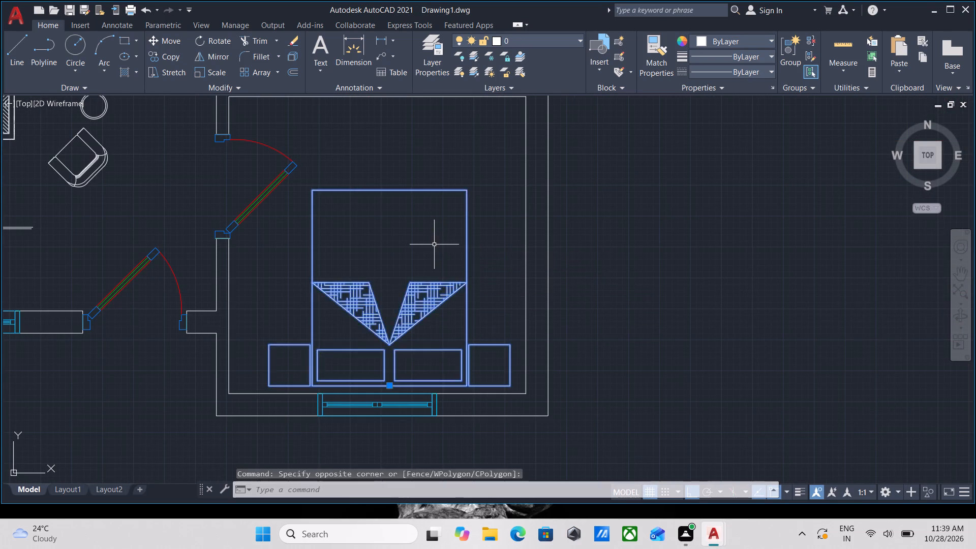
scroll(434, 245, "down", 2)
middle_click_drag(434, 245, 440, 322)
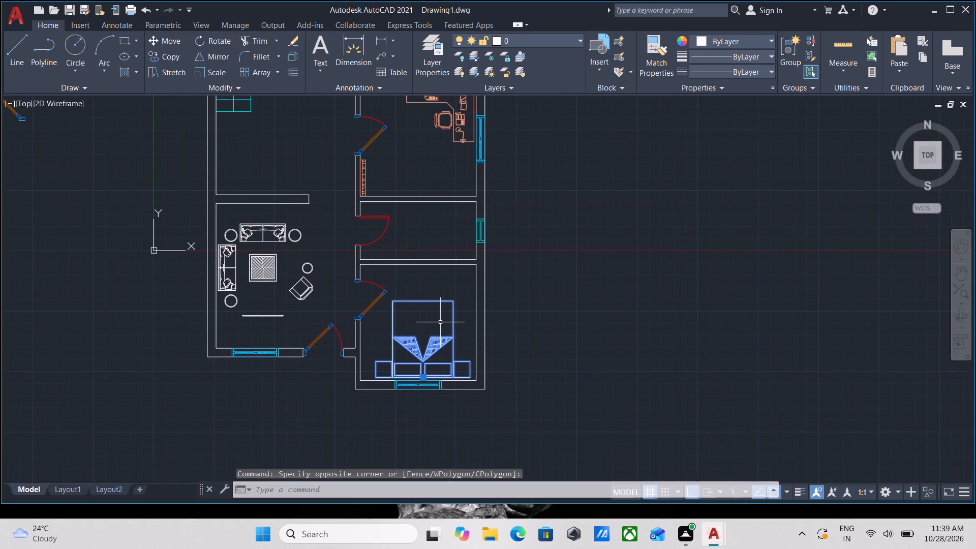
type("CO")
key("Return")
scroll(413, 382, "up", 5)
scroll(483, 363, "down", 2)
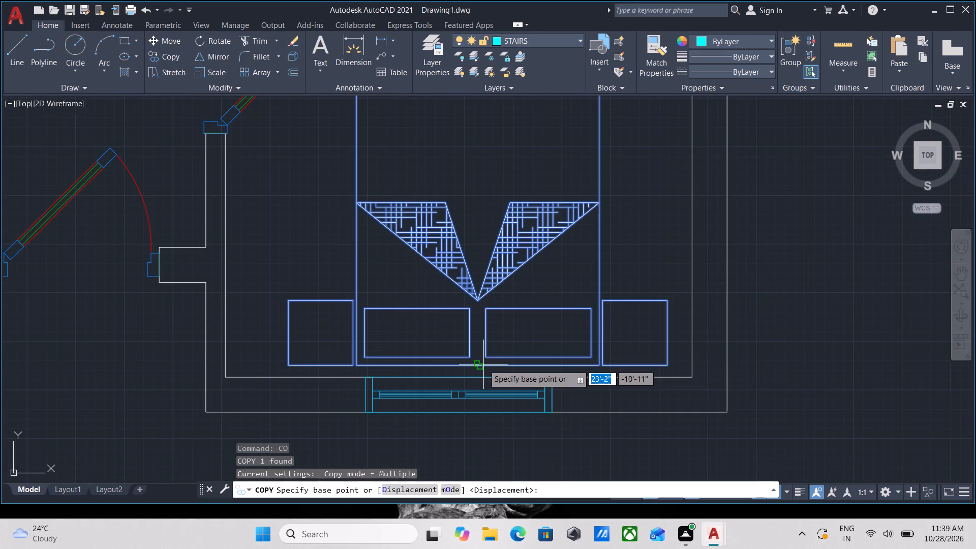
left_click(477, 365)
scroll(528, 323, "down", 1)
middle_click_drag(528, 323, 286, 311)
scroll(491, 323, "down", 2)
middle_click_drag(492, 323, 263, 316)
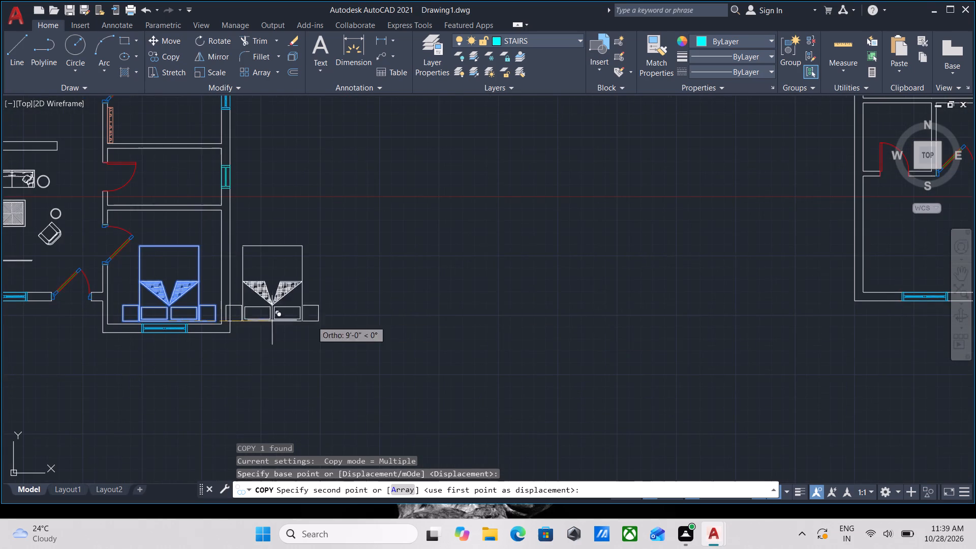
scroll(643, 331, "down", 1)
middle_click_drag(643, 331, 622, 338)
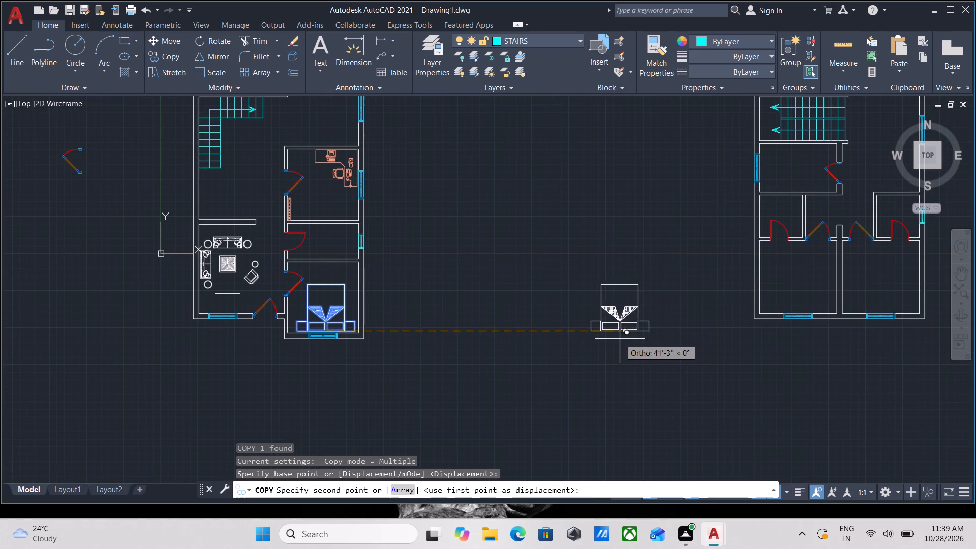
key("F8")
scroll(642, 313, "down", 1)
middle_click_drag(642, 313, 503, 432)
scroll(554, 419, "up", 3)
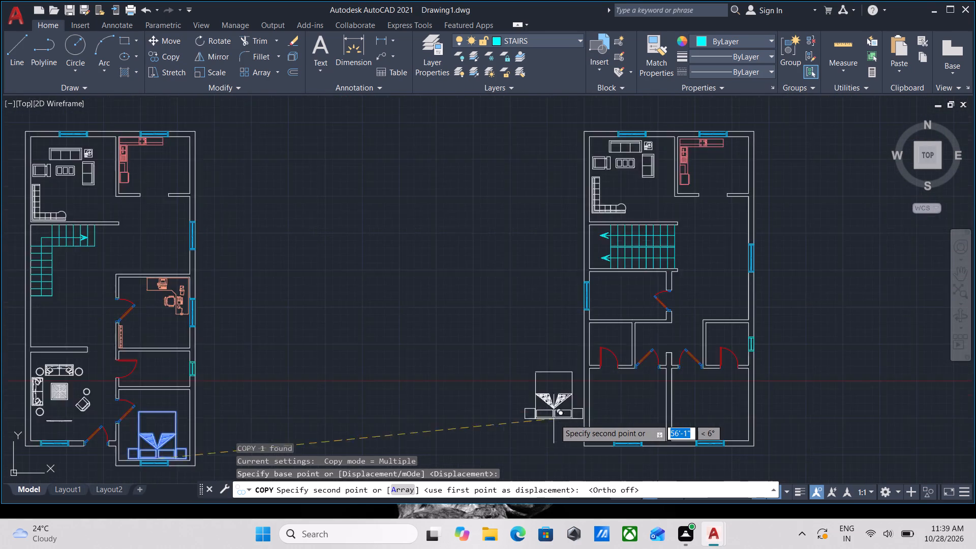
middle_click_drag(622, 420, 415, 395)
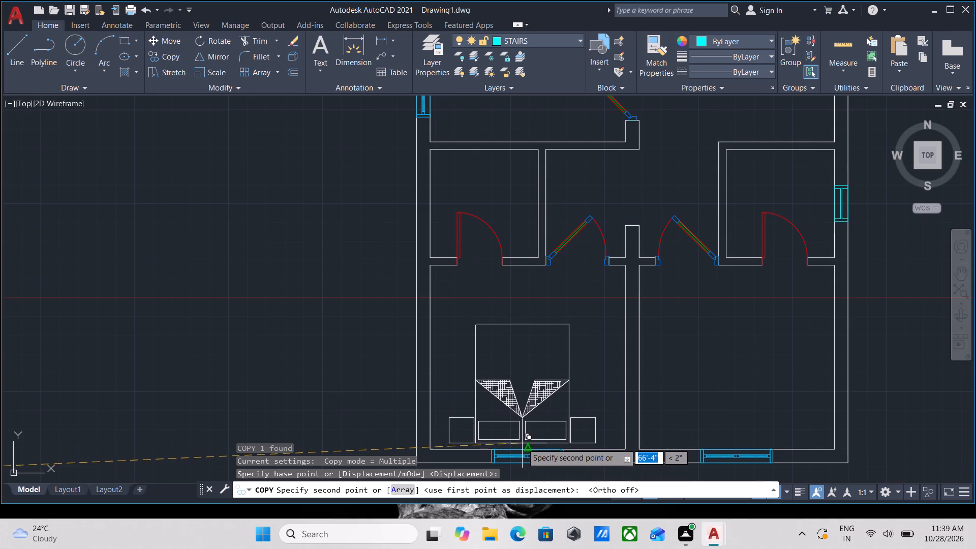
scroll(522, 443, "up", 1)
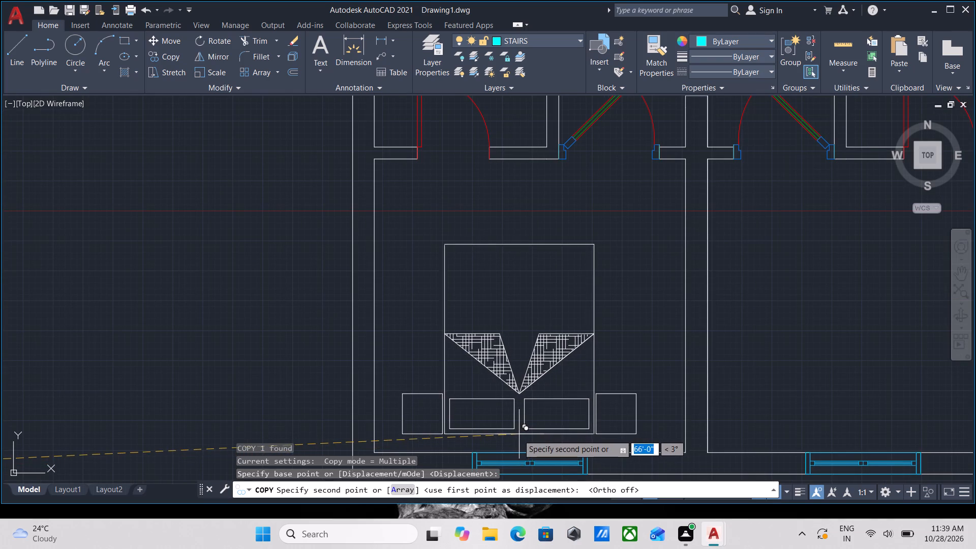
left_click(522, 438)
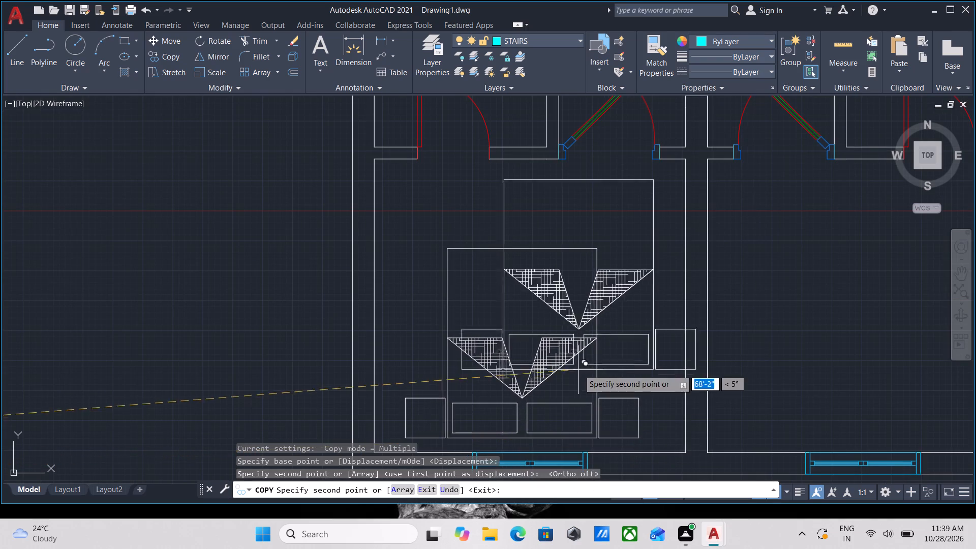
Place a second copy of the bed set in the adjoining lower-right bedroom, just above its window.
scroll(578, 370, "down", 1)
middle_click_drag(578, 370, 367, 360)
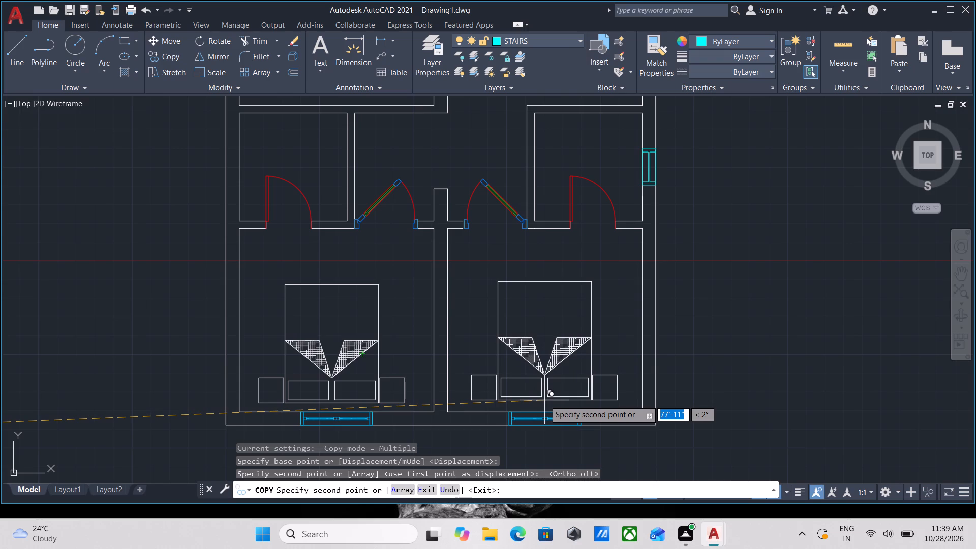
left_click(544, 400)
middle_click_drag(556, 338, 569, 414)
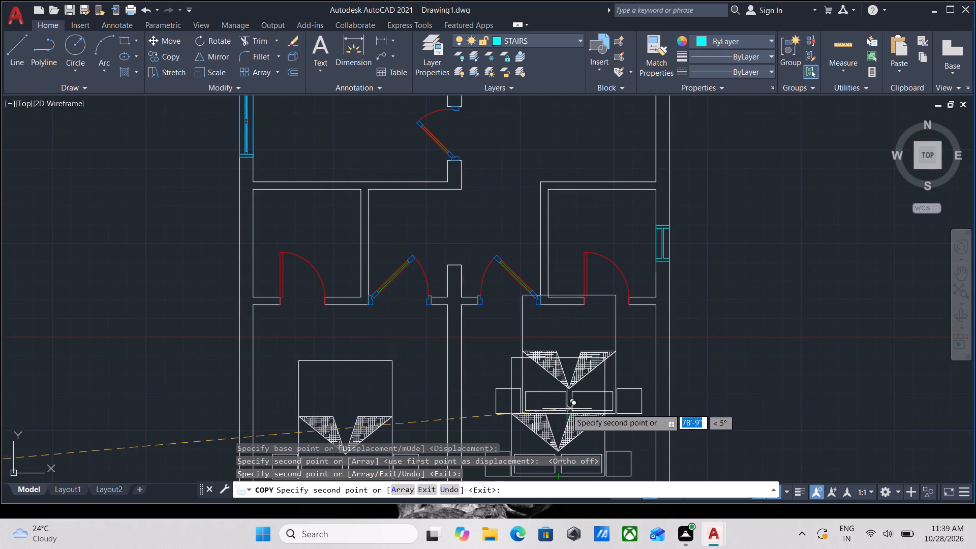
key("Escape")
Erase the loose doors, stove, sink, toilet, window and tiny blocks beside the plan with the L-shaped stairs, keeping the car.
scroll(446, 342, "down", 2)
middle_click_drag(434, 341, 494, 416)
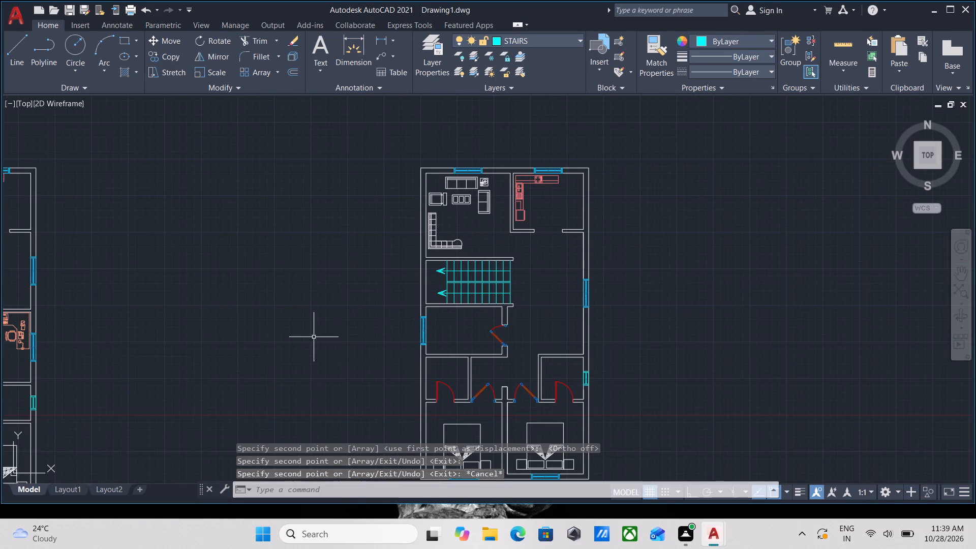
middle_click_drag(310, 336, 546, 360)
scroll(124, 262, "up", 1)
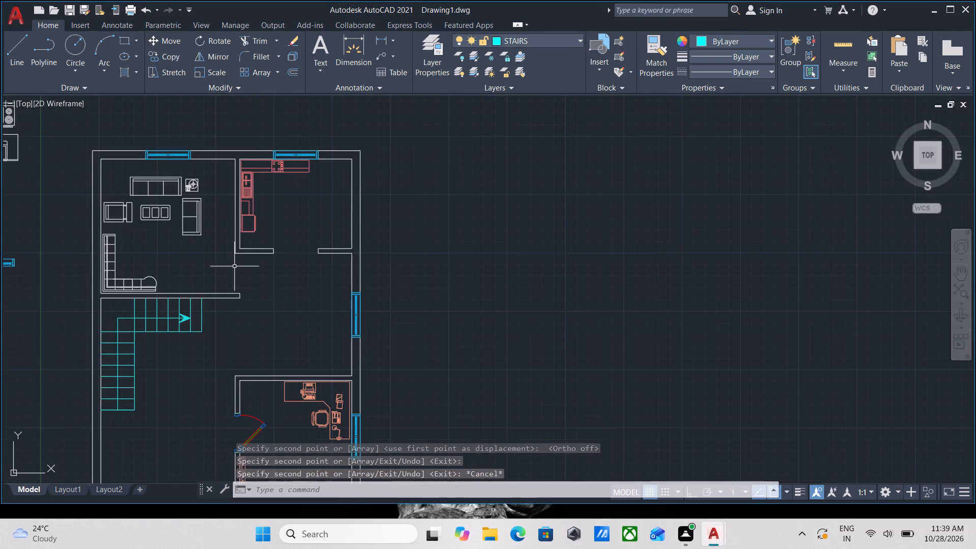
scroll(355, 273, "down", 3)
scroll(572, 344, "down", 1)
middle_click_drag(572, 344, 522, 329)
scroll(323, 286, "up", 2)
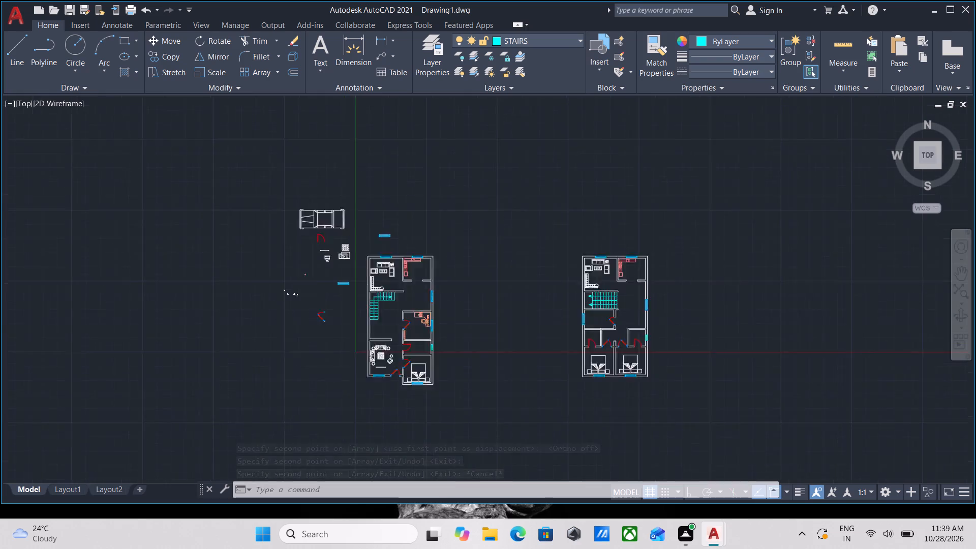
scroll(314, 283, "up", 1)
left_click_drag(365, 417, 348, 391)
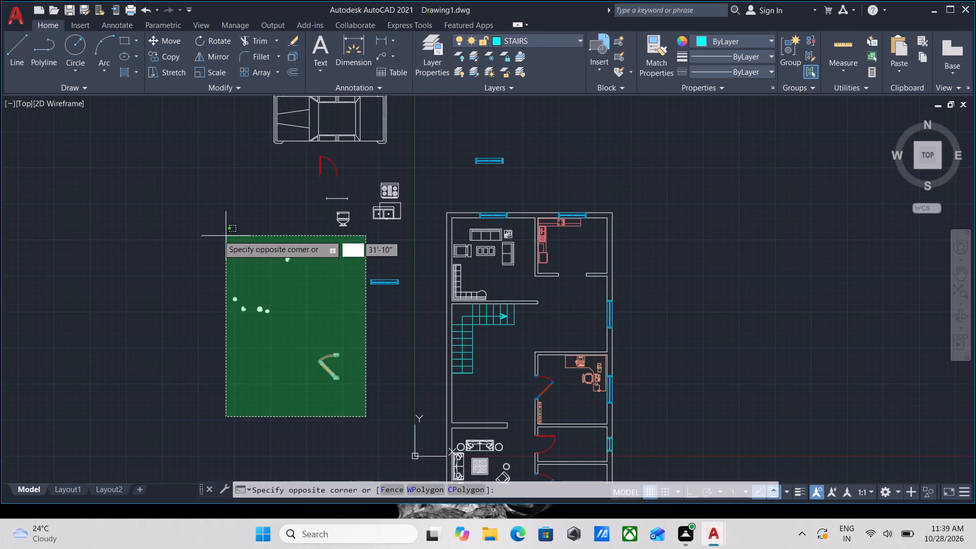
left_click(216, 233)
left_click(392, 323)
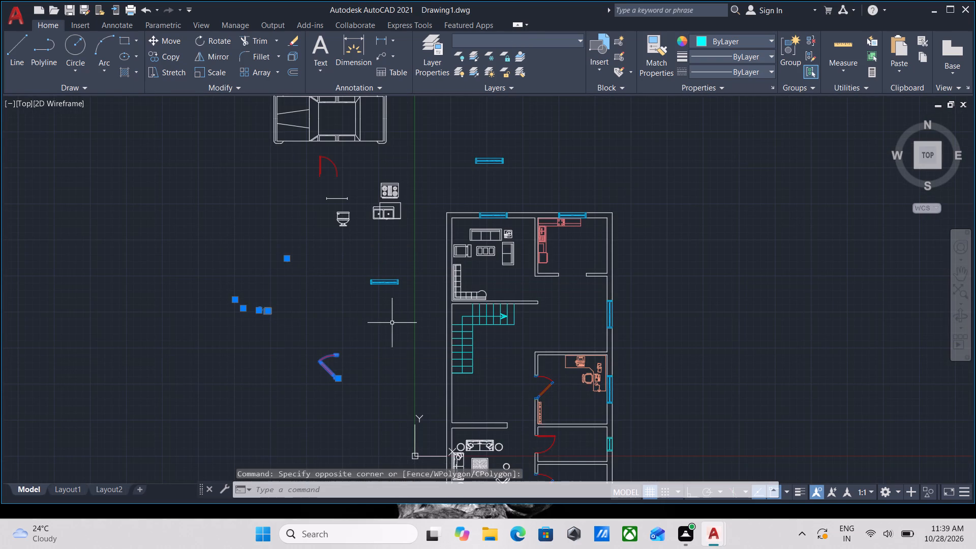
left_click(247, 160)
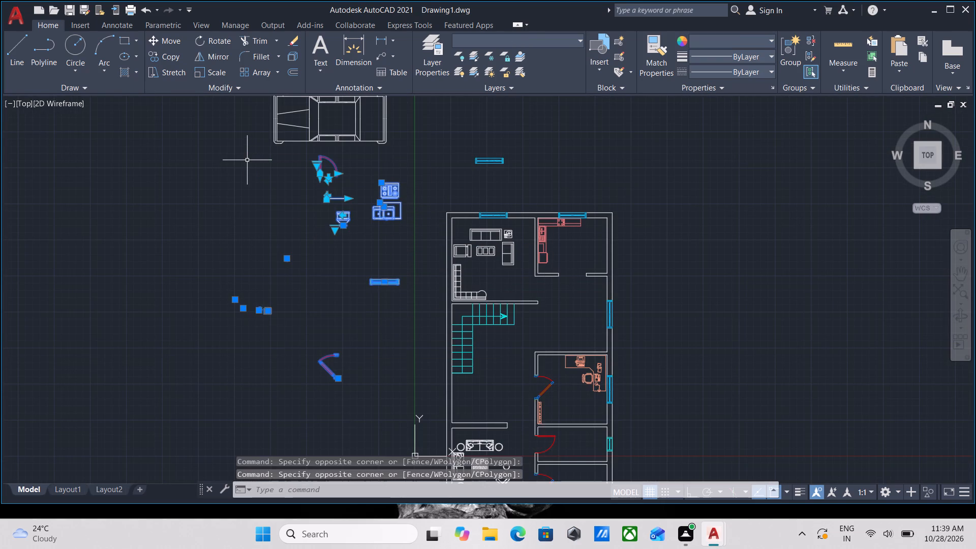
right_click(247, 160)
left_click(273, 235)
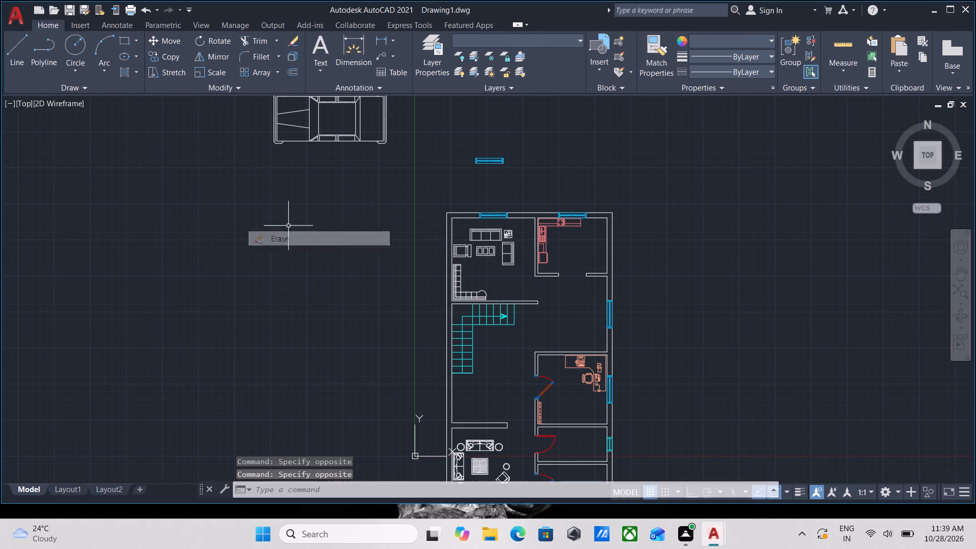
Erase the spare window lying above the plan with the L-shaped stairs.
middle_click_drag(315, 219, 304, 256)
left_click(552, 227)
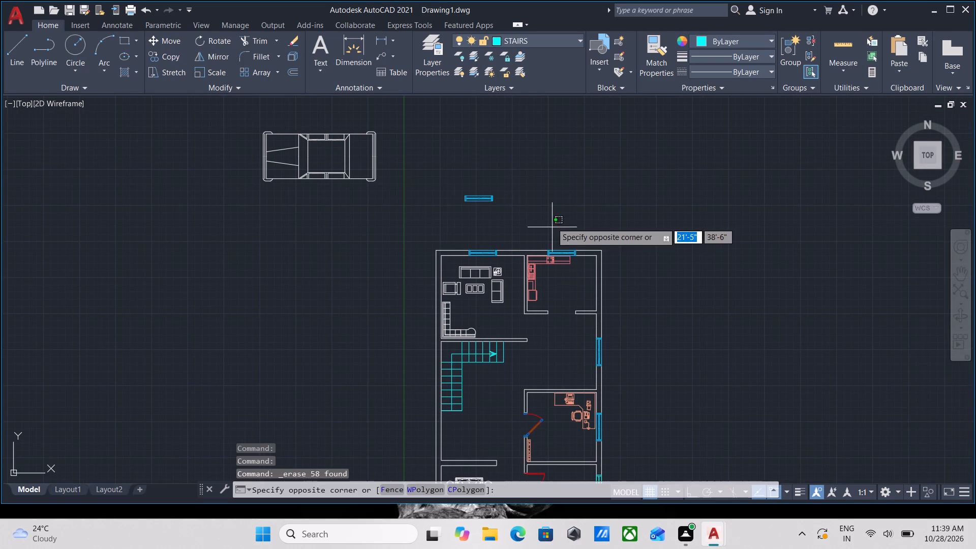
left_click(461, 121)
right_click(461, 121)
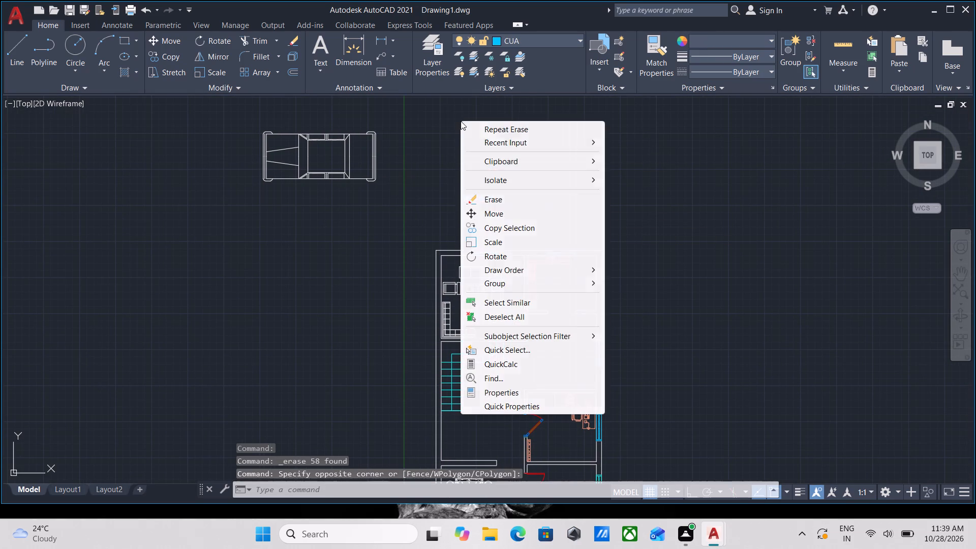
left_click(484, 201)
Erase the loose car block beside the floor plan.
left_click(390, 197)
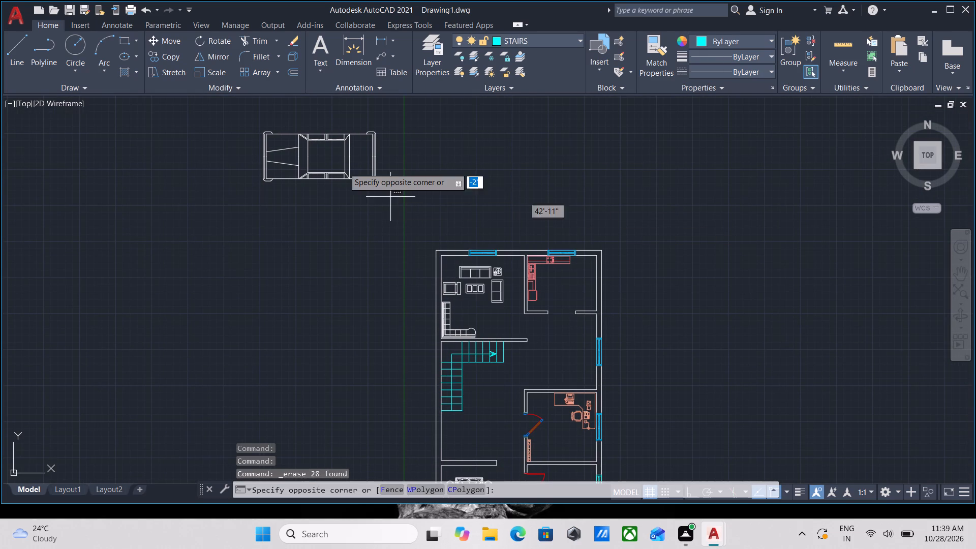
left_click(276, 149)
right_click(276, 149)
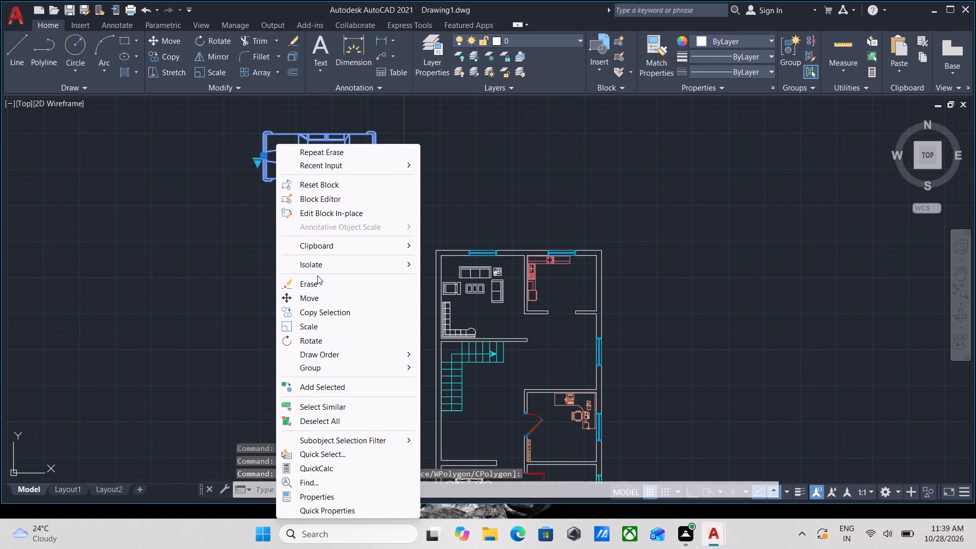
left_click(317, 283)
Measure the inner width and depth of the living room beside the kitchen in the plan with L-shaped stairs.
scroll(455, 281, "down", 2)
middle_click_drag(478, 281, 350, 237)
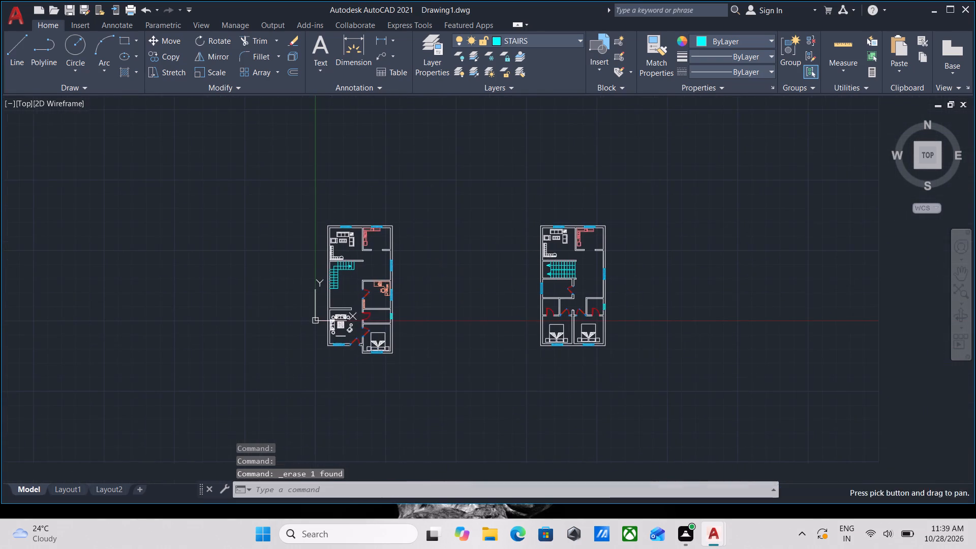
scroll(615, 378, "up", 3)
middle_click_drag(301, 243, 600, 387)
middle_click_drag(314, 282, 539, 373)
scroll(377, 310, "down", 2)
middle_click_drag(376, 310, 466, 347)
scroll(271, 229, "up", 2)
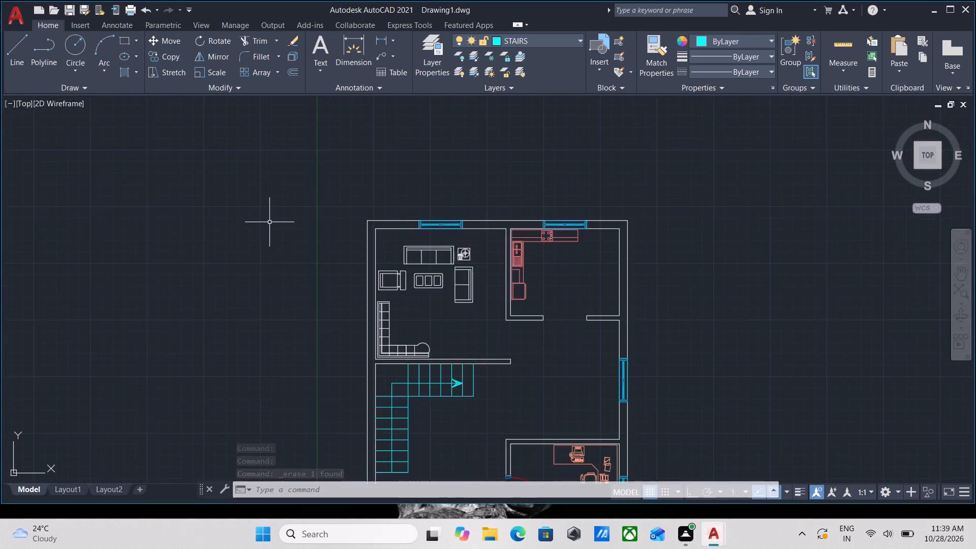
scroll(269, 222, "up", 1)
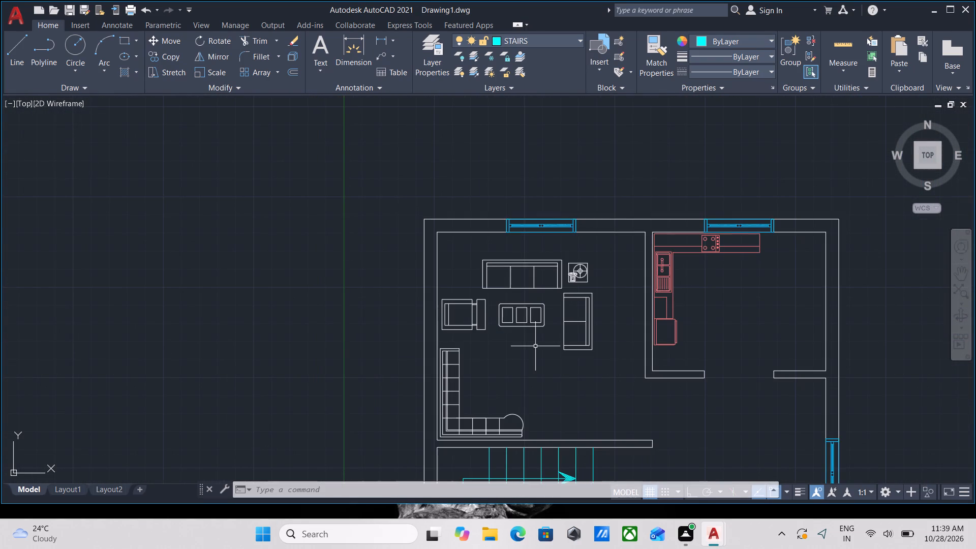
type("MEA")
key("Return")
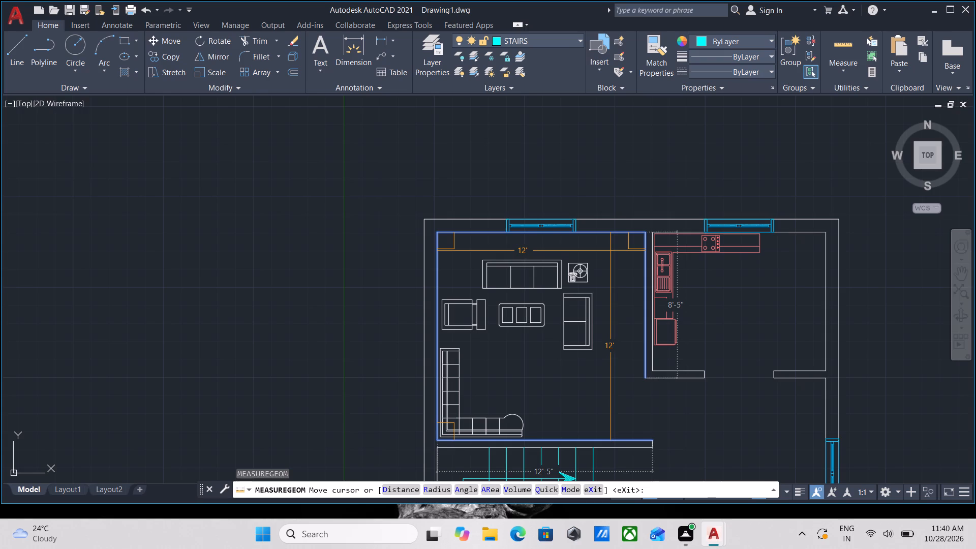
key("Escape")
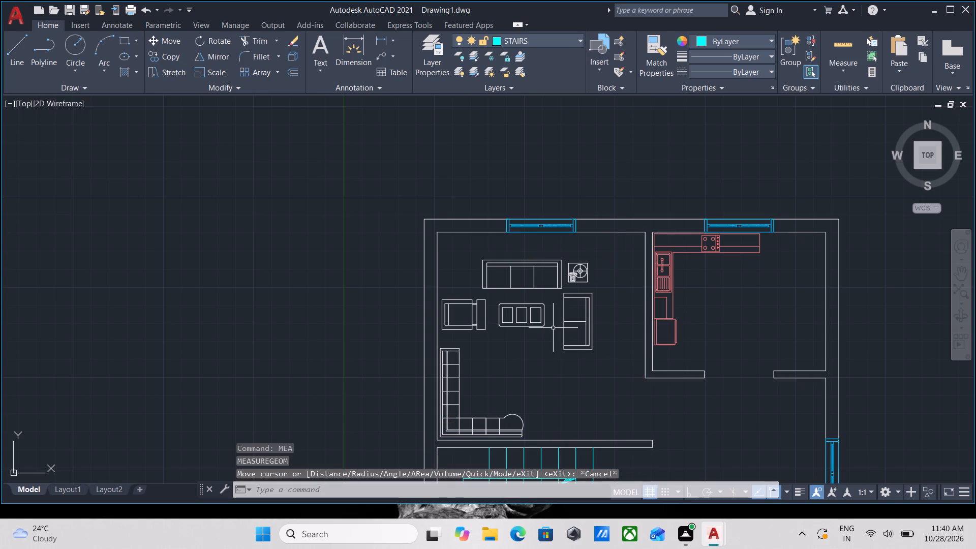
Add horizontal single-line text "LIVING ROOM", about 10" high, in the open floor area below the coffee table.
key("d")
key("t")
key("Return")
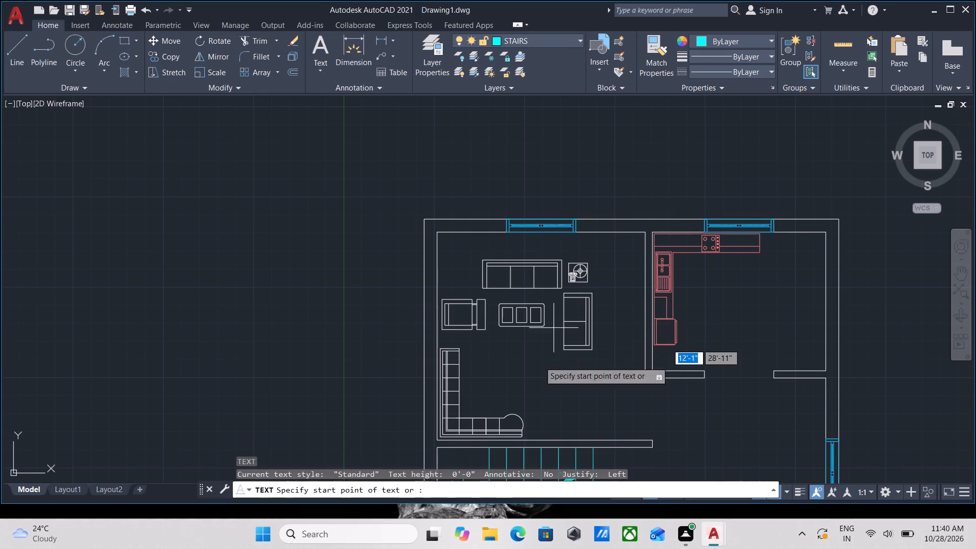
scroll(501, 377, "up", 1)
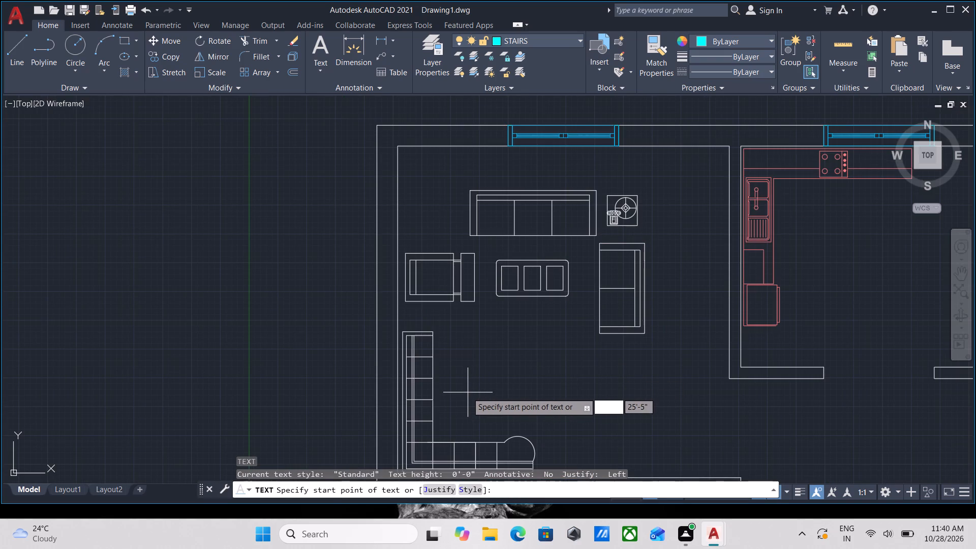
left_click(468, 392)
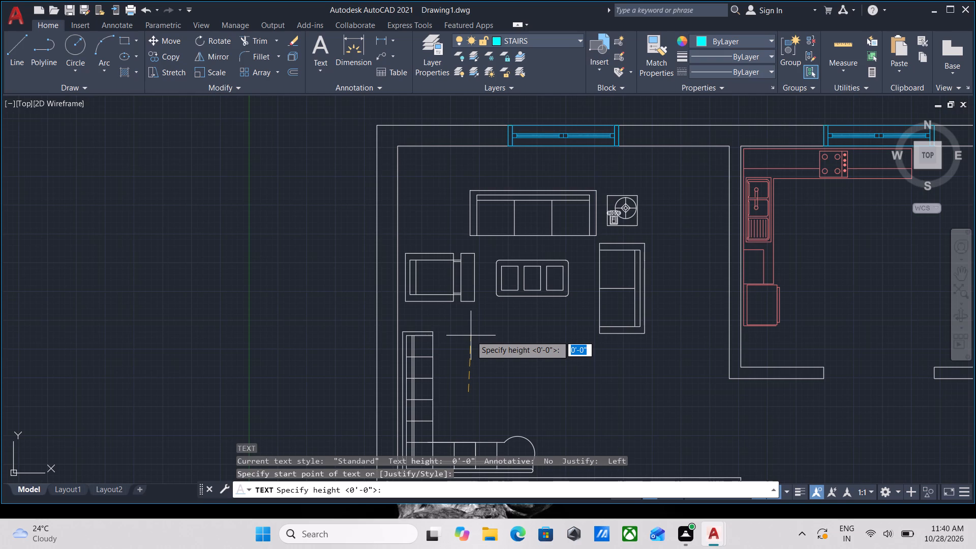
key("F8")
scroll(457, 351, "up", 2)
scroll(436, 398, "down", 1)
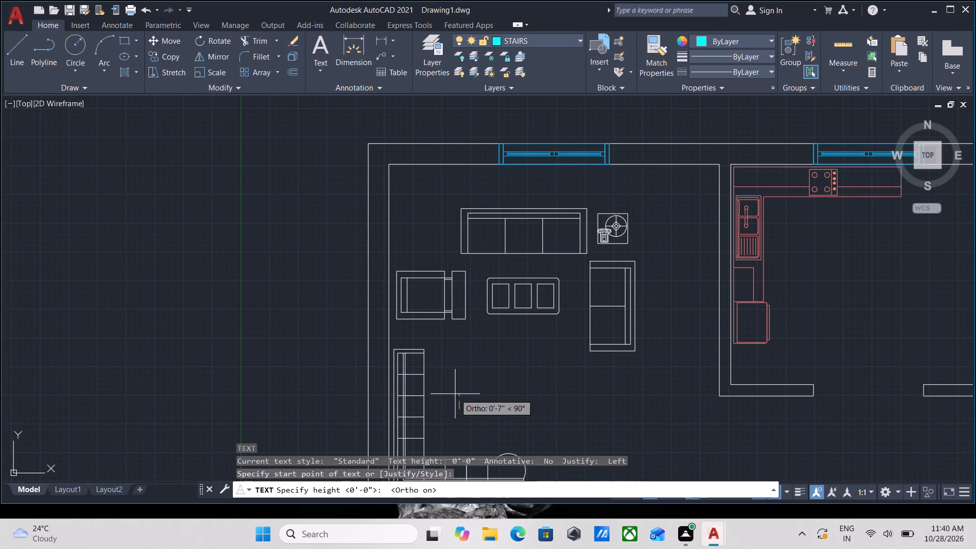
scroll(455, 394, "up", 2)
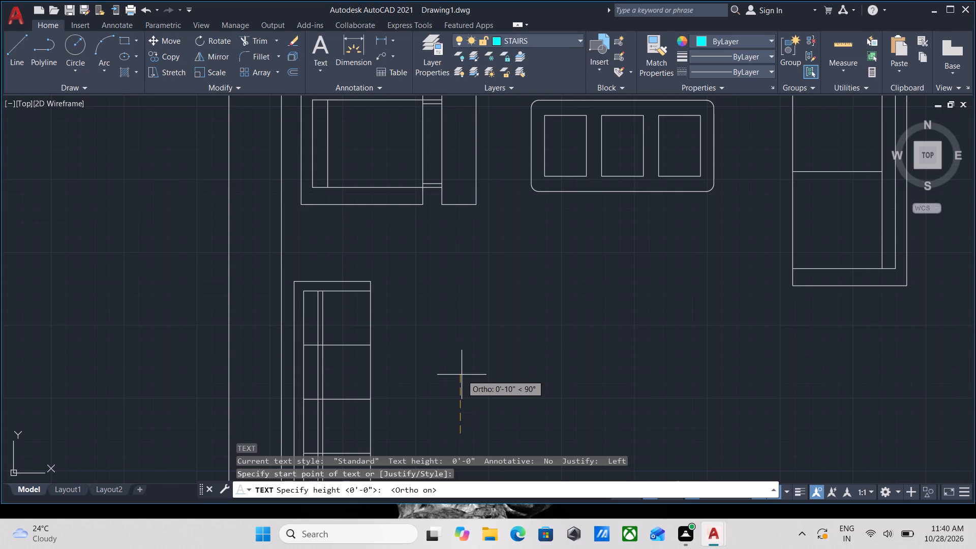
left_click(462, 375)
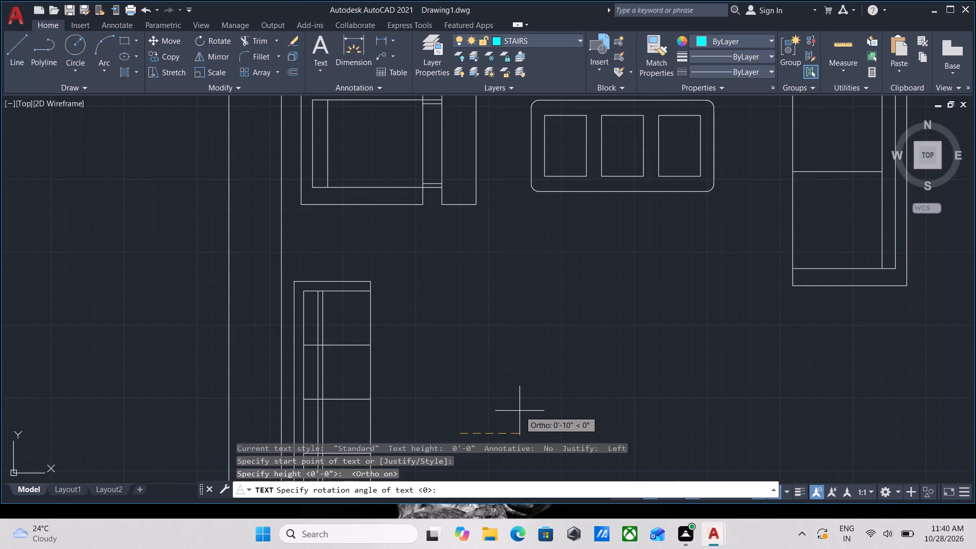
left_click(517, 410)
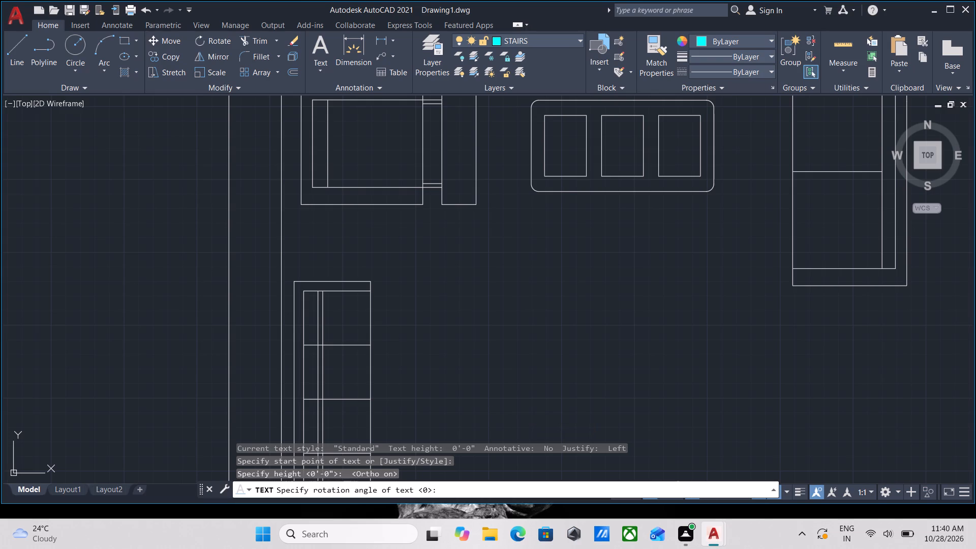
scroll(523, 404, "down", 3)
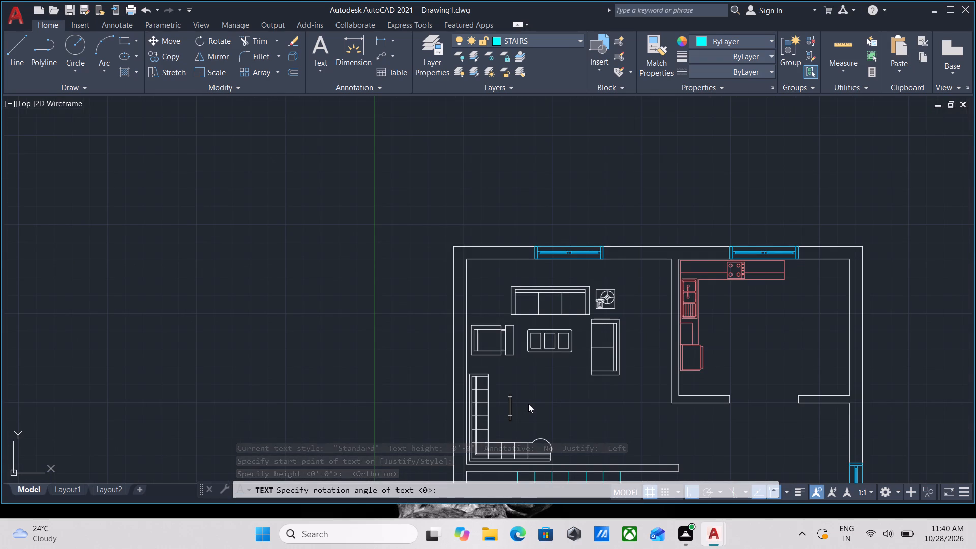
type("LIVIN")
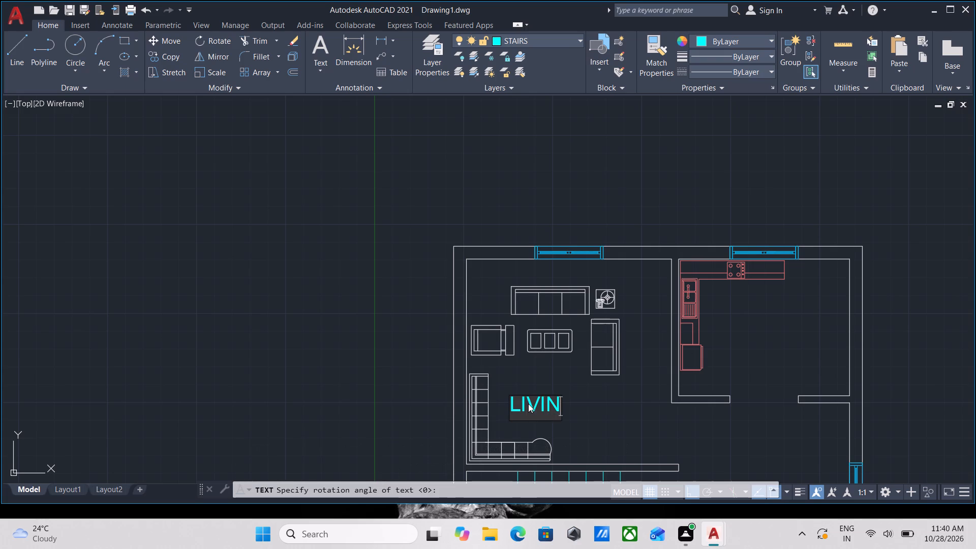
type("G")
key("space")
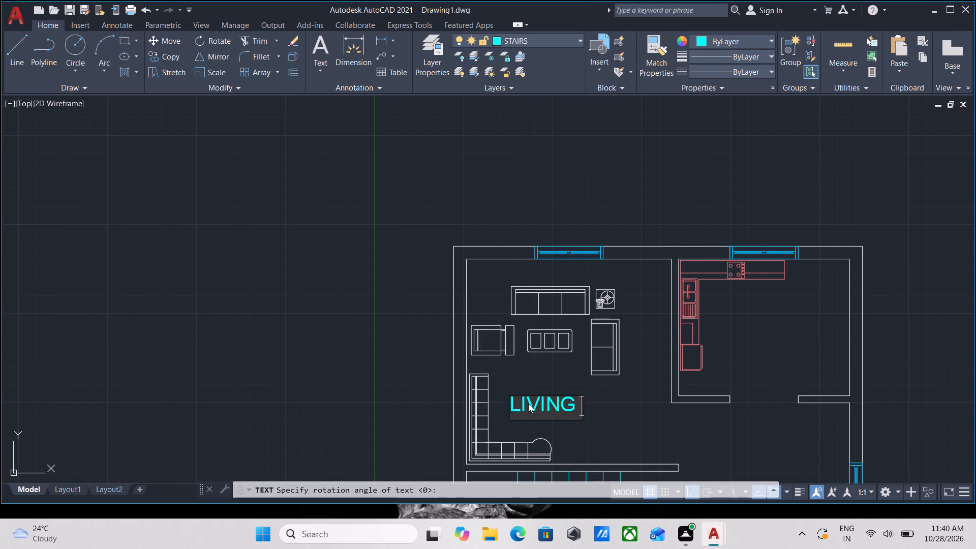
type("ROOM")
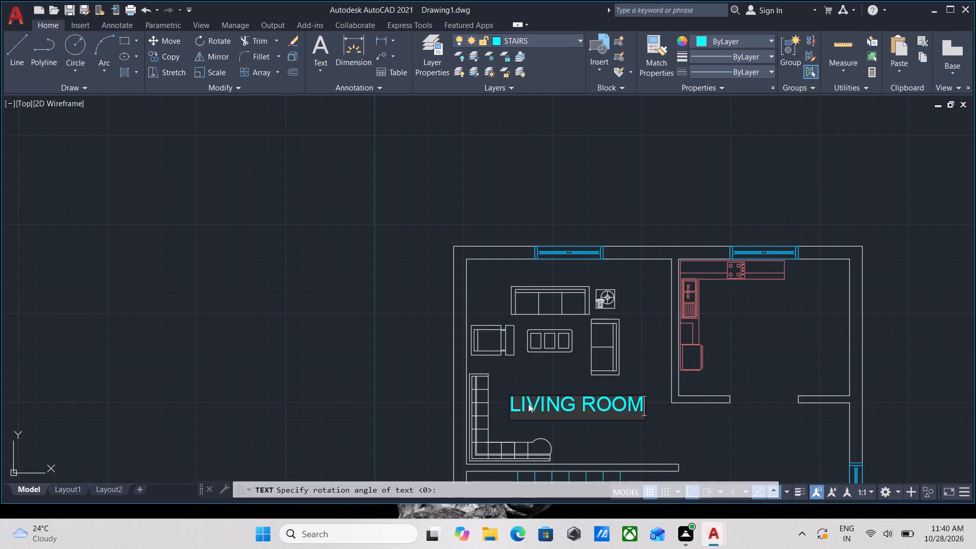
key("Return")
key("Return")
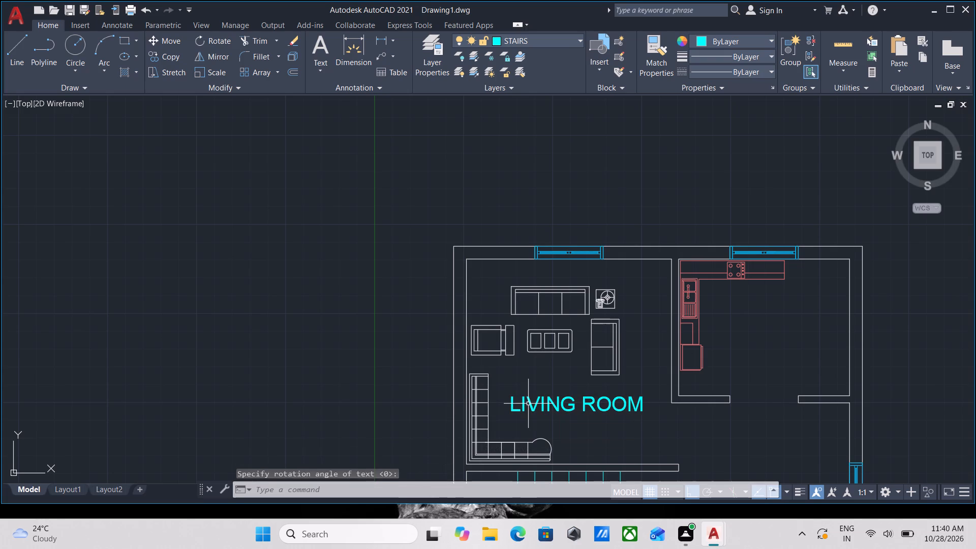
Copy the "LIVING ROOM" text straight down to make a second line about 1'-3" beneath it.
left_click(612, 430)
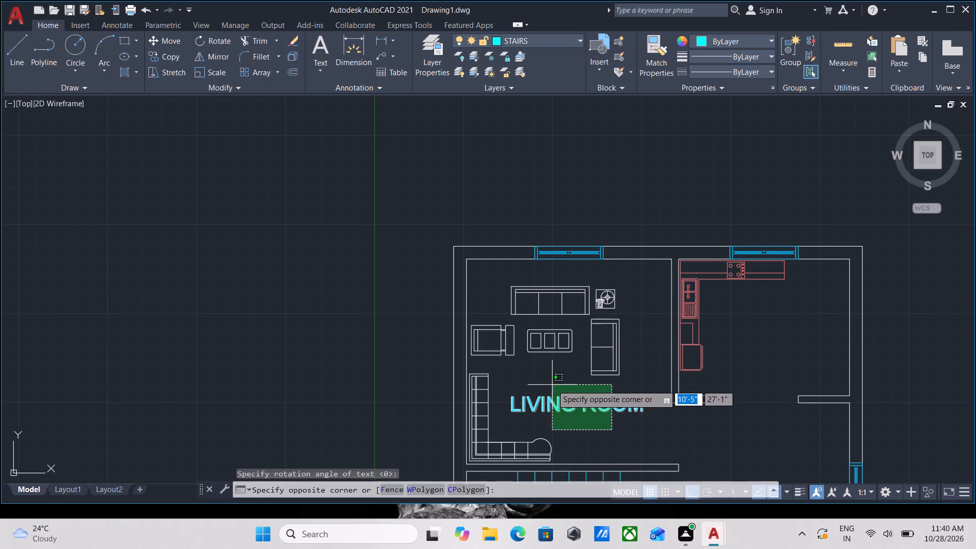
left_click(552, 385)
key("Escape")
left_click(573, 427)
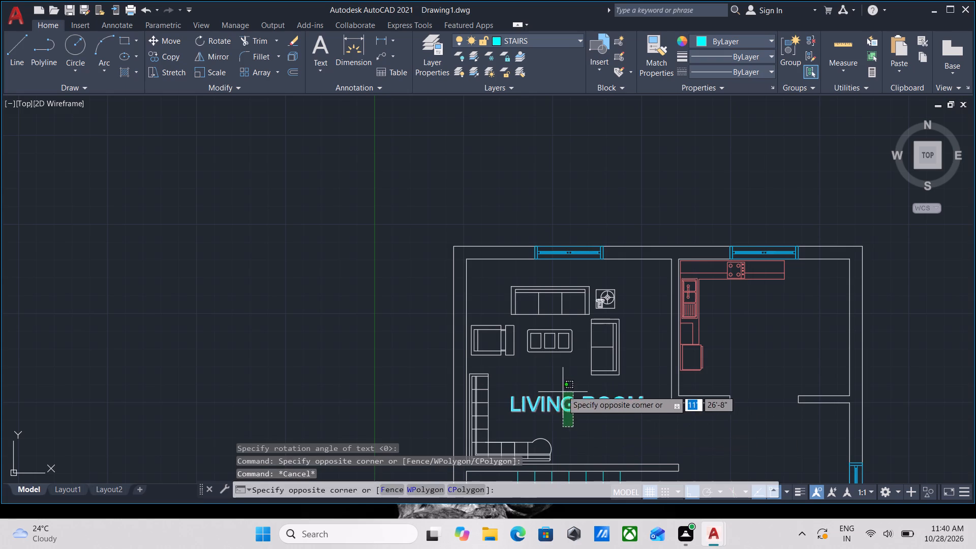
left_click(562, 390)
type("CO")
key("Return")
scroll(510, 405, "up", 2)
left_click(510, 405)
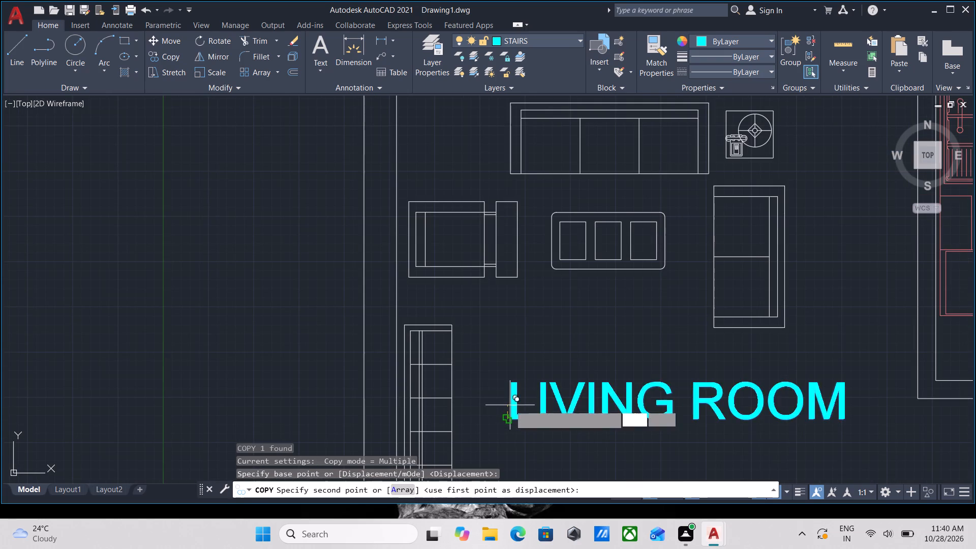
middle_click_drag(545, 451, 529, 398)
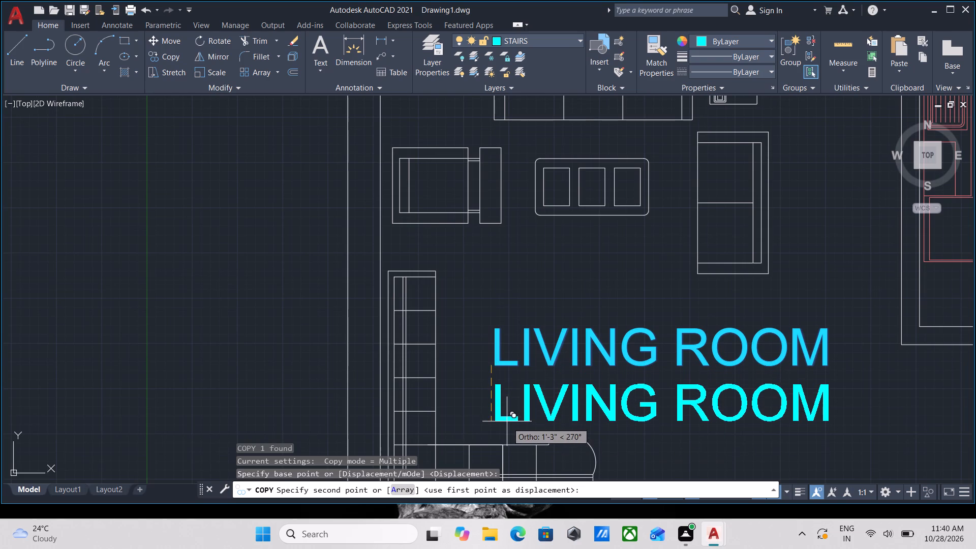
left_click(507, 424)
key("Escape")
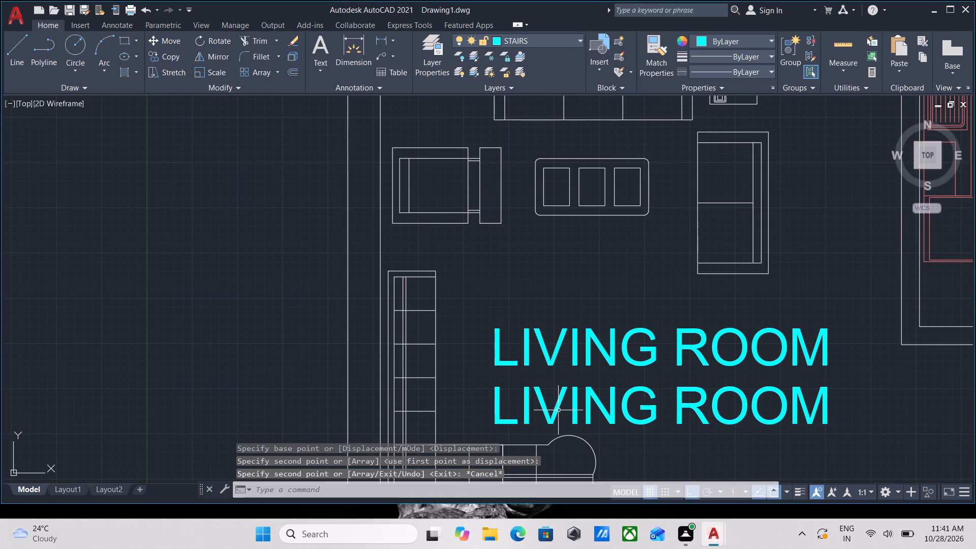
Change the lower copied text line to read 12' 0" X 12' 0".
triple_click(559, 410)
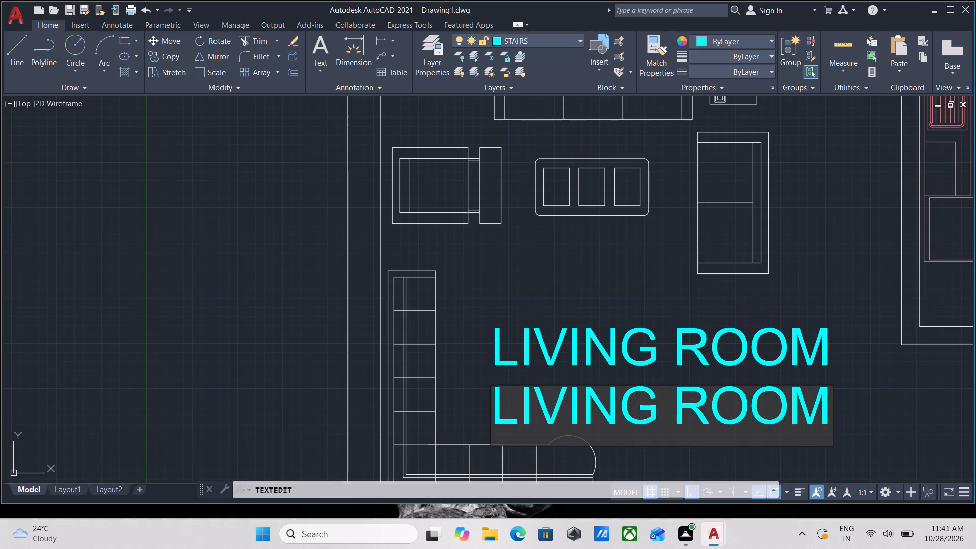
left_click(656, 406)
key("BackSpace")
key("BackSpace")
key("BackSpace")
key("BackSpace")
key("BackSpace")
key("BackSpace")
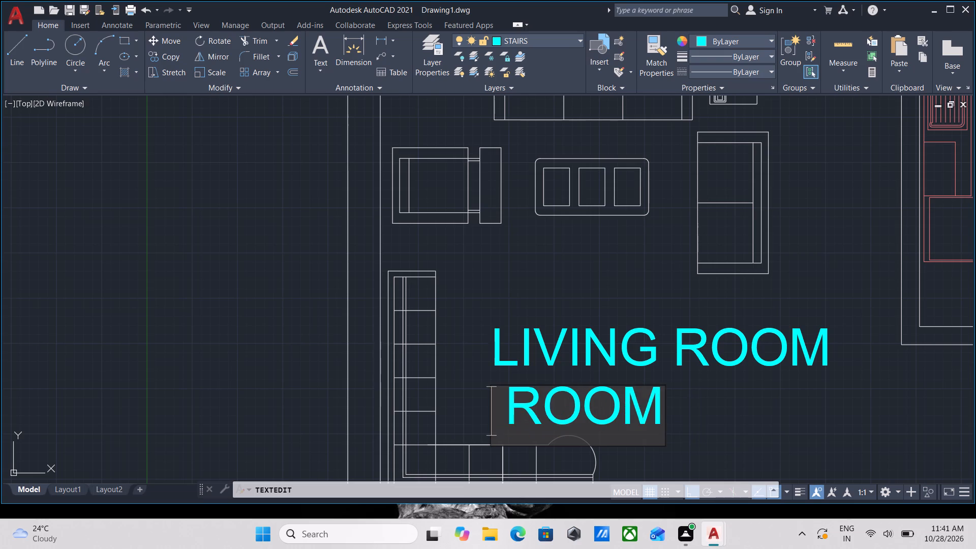
key("1")
key("2")
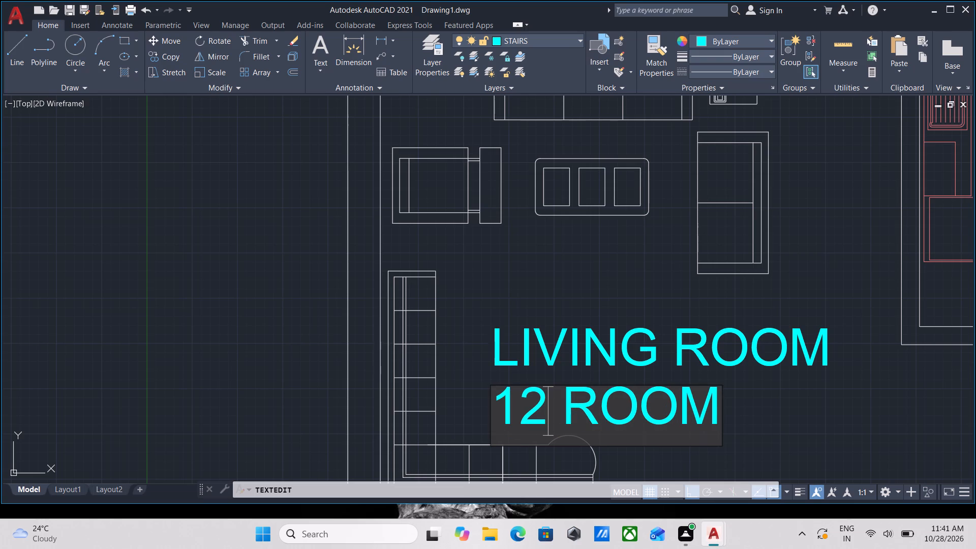
key("apostrophe")
key("space")
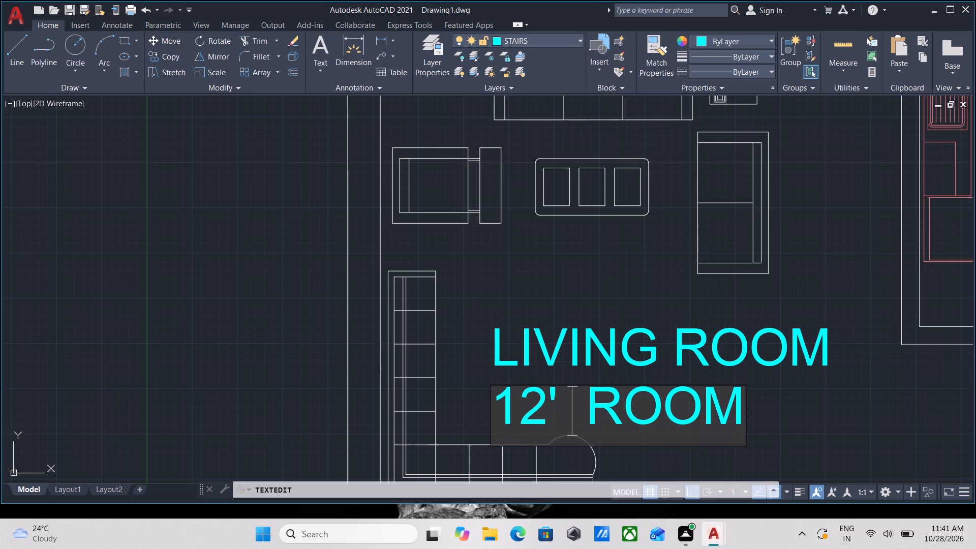
key("0")
key("shift+quotedbl")
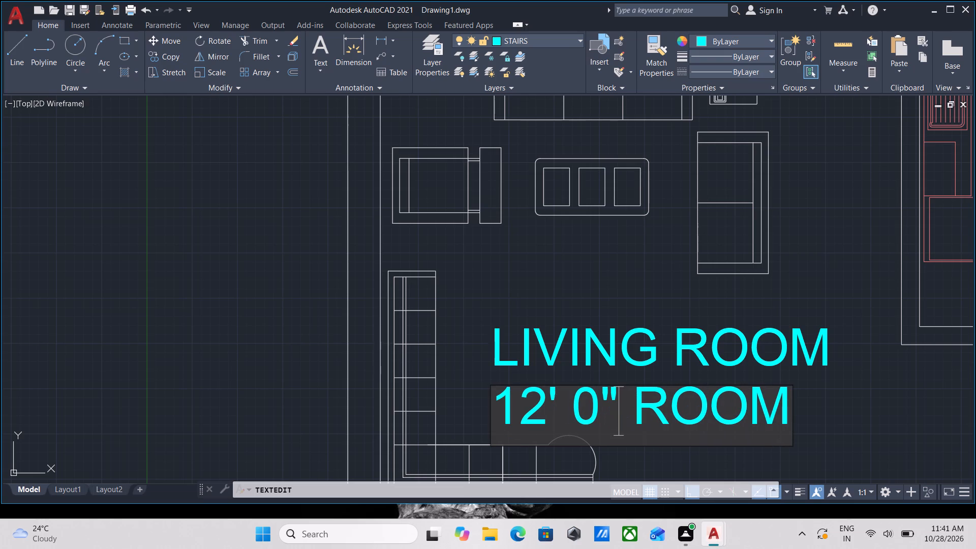
key("space")
type("X")
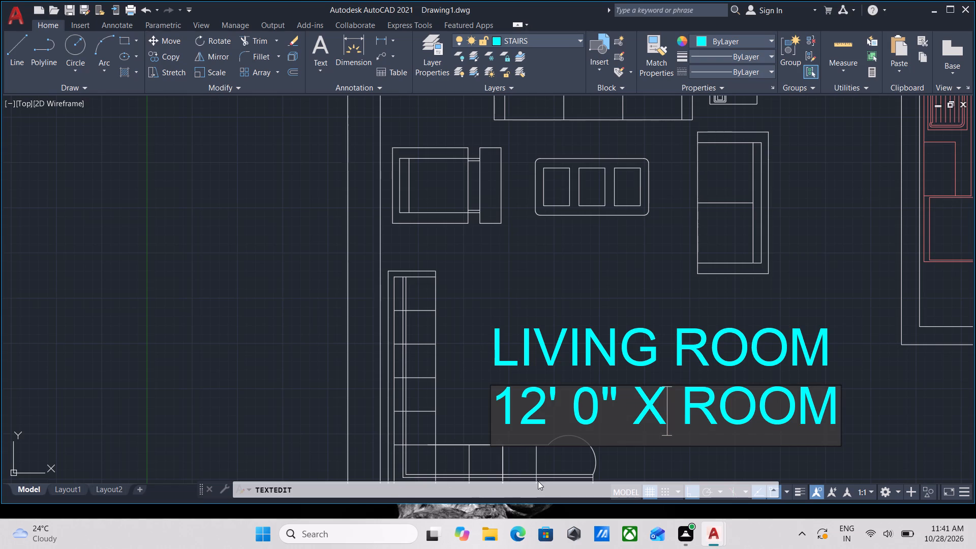
left_click(837, 404)
key("BackSpace")
key("BackSpace")
key("BackSpace")
key("BackSpace")
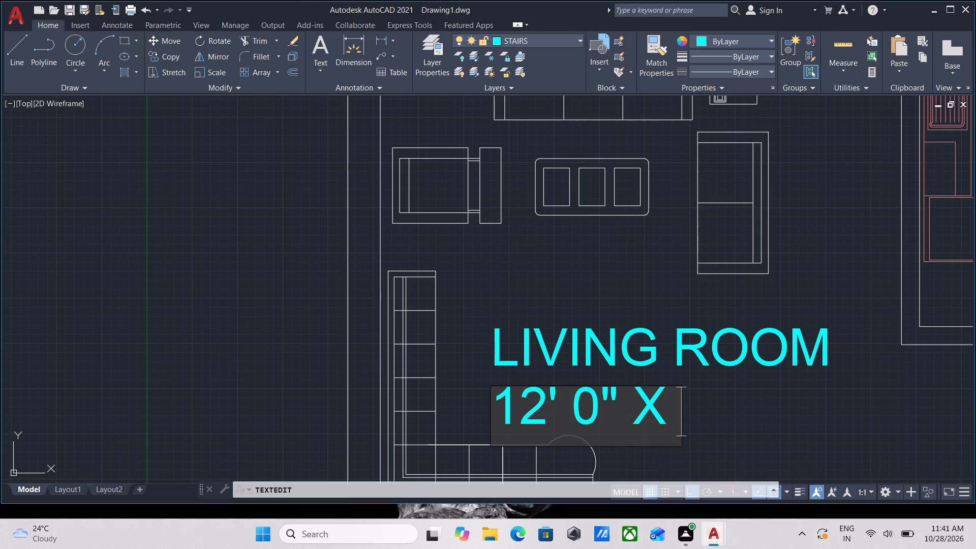
key("BackSpace")
key("space")
type("12'")
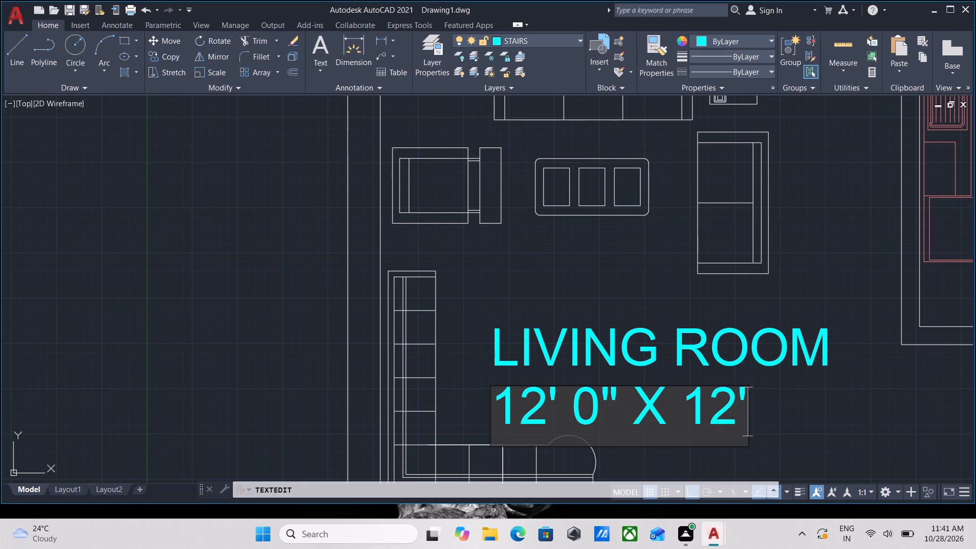
key("space")
key("0")
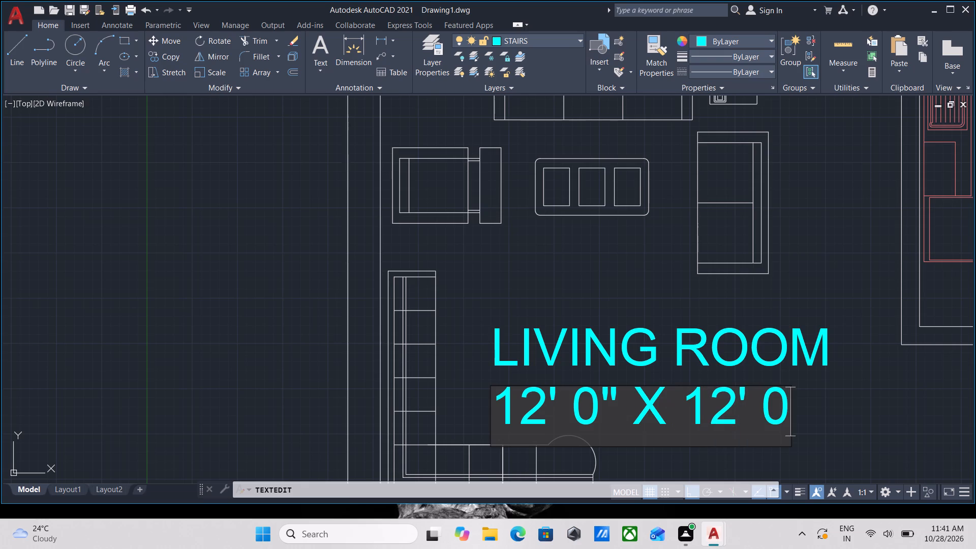
key("shift+quotedbl")
key("Return")
key("Return")
Copy the two-line living room label, with Ortho off, into the kitchen's open floor, about 12'-7" away at 25°.
scroll(737, 407, "down", 1)
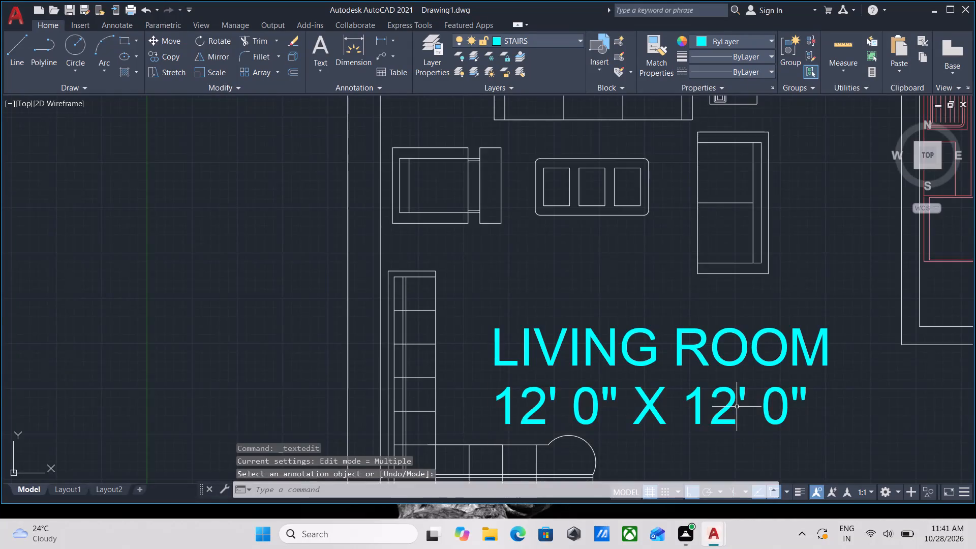
scroll(737, 407, "down", 1)
middle_click_drag(739, 391, 558, 393)
scroll(544, 419, "up", 1)
left_click(567, 438)
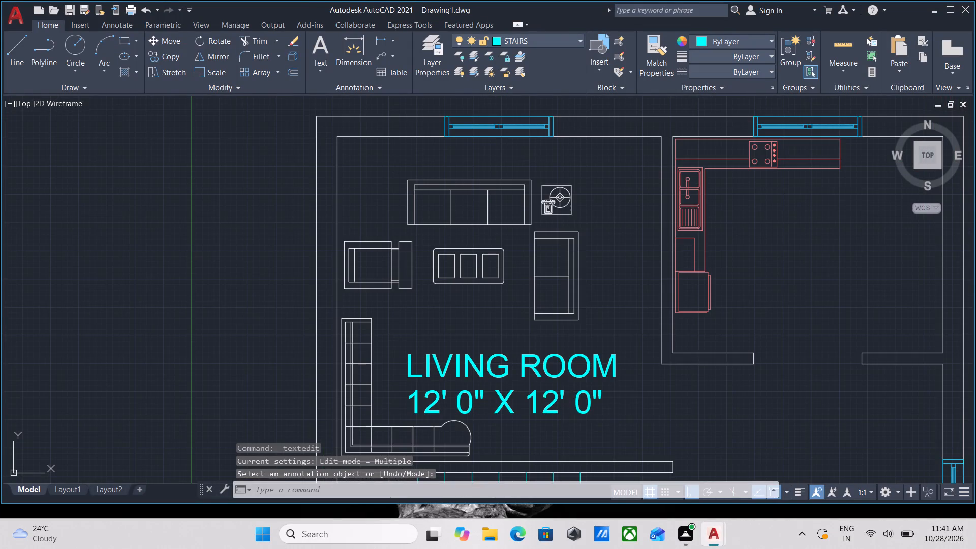
left_click(503, 339)
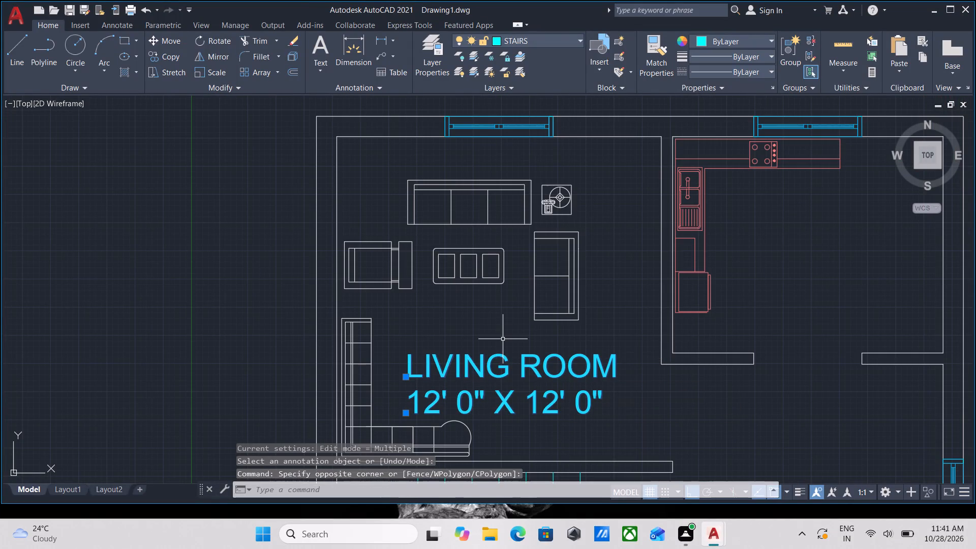
type("CO")
key("Return")
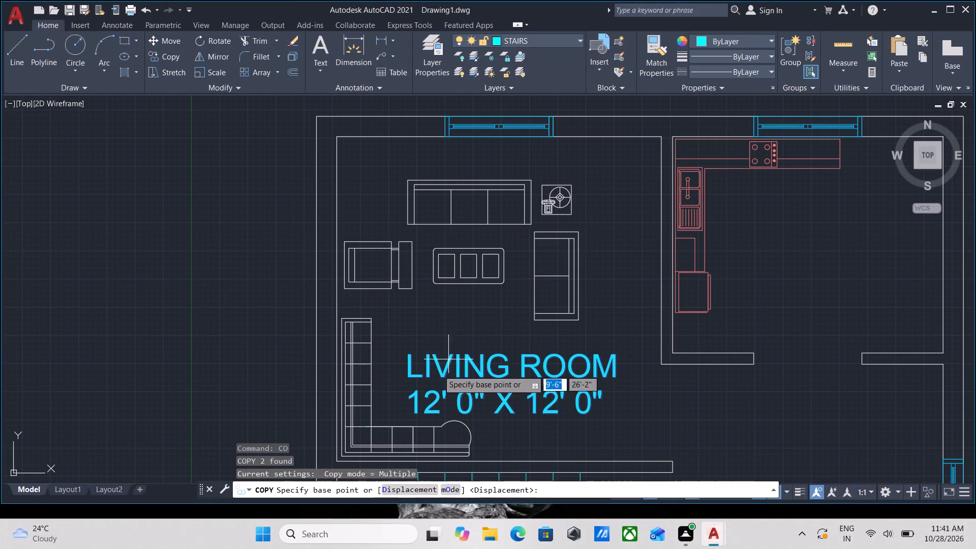
left_click(413, 375)
middle_click_drag(538, 352, 472, 433)
key("F8")
middle_click_drag(585, 357, 531, 444)
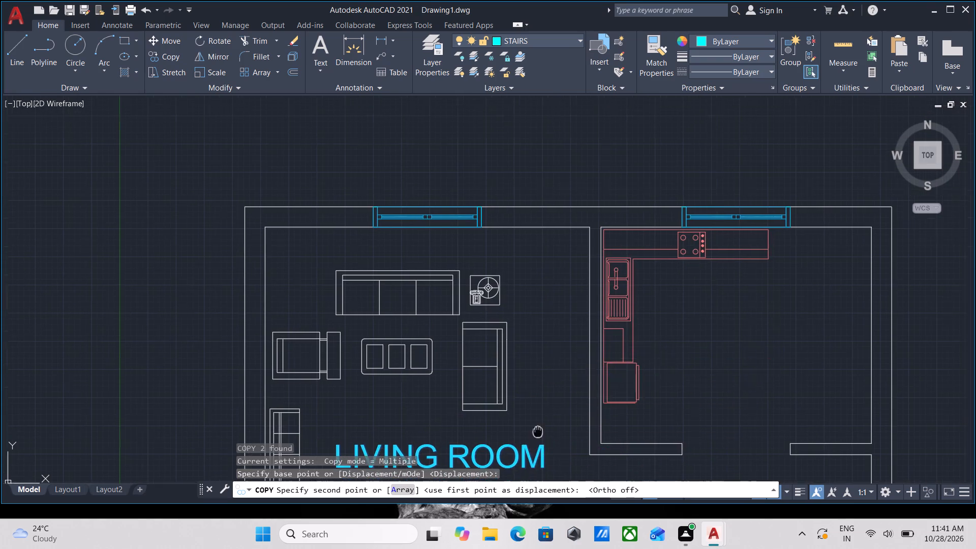
middle_click_drag(531, 444, 530, 445)
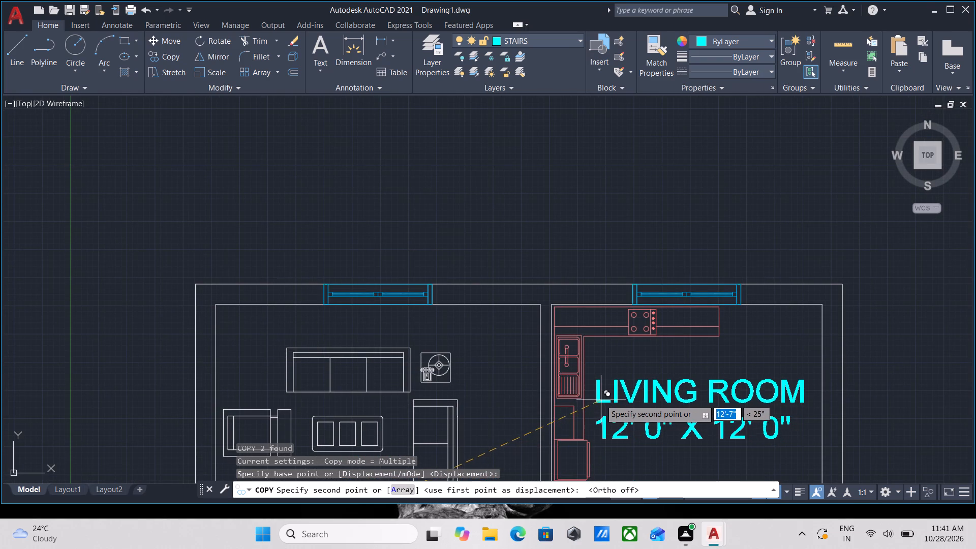
left_click(600, 400)
key("Escape")
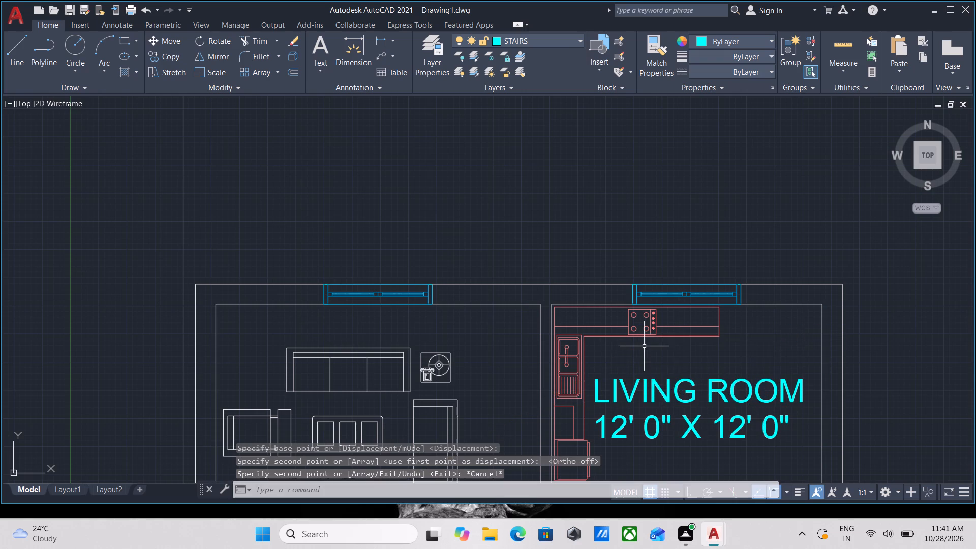
Change the upper line of the copied label in the kitchen to read KITCHEN.
double_click(666, 393)
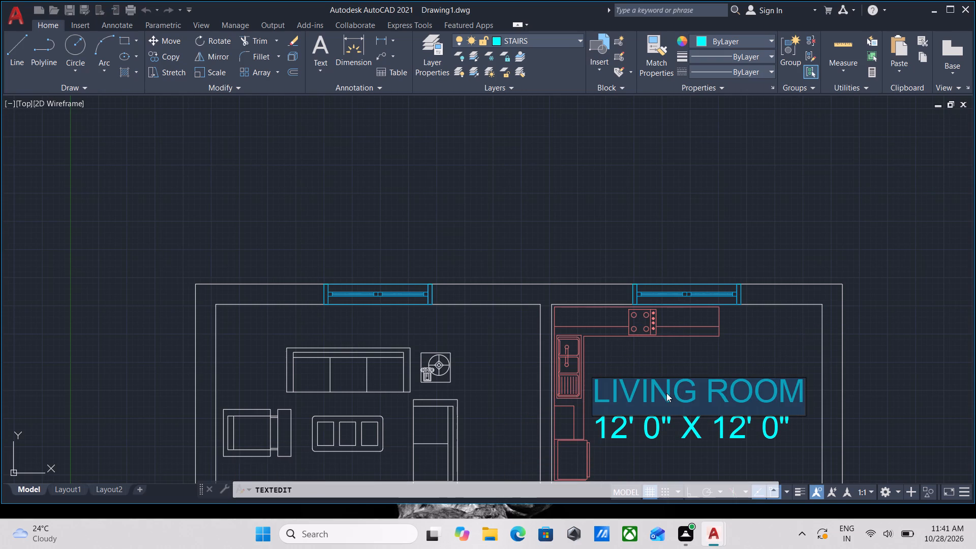
type("KITCHEN")
key("Return")
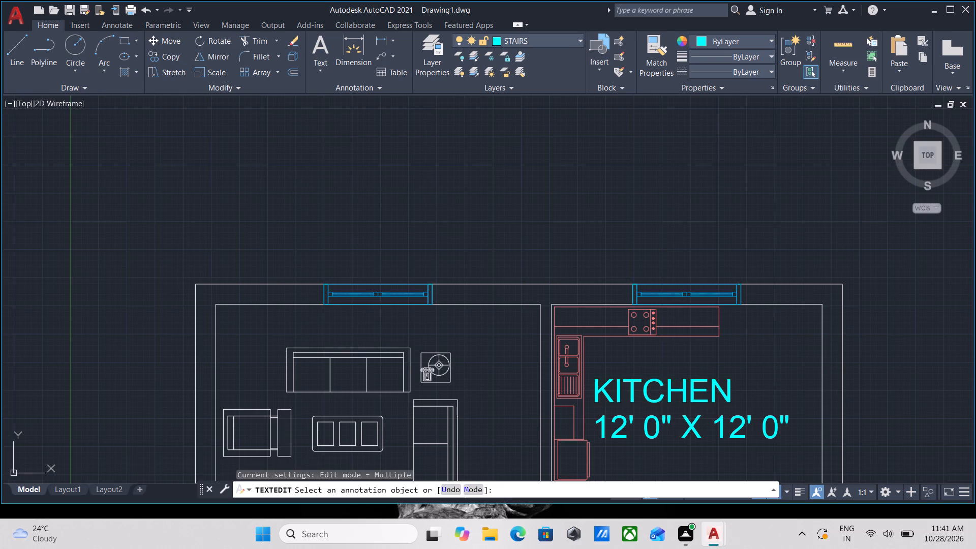
key("Return")
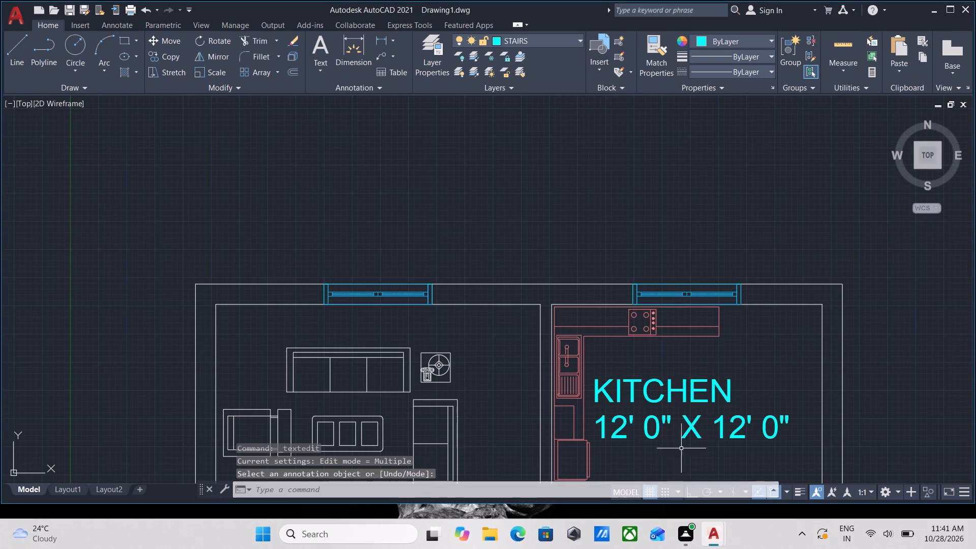
Measure the inner width and depth of the kitchen.
scroll(684, 424, "down", 2)
middle_click_drag(684, 424, 691, 410)
type("MEA")
key("Return")
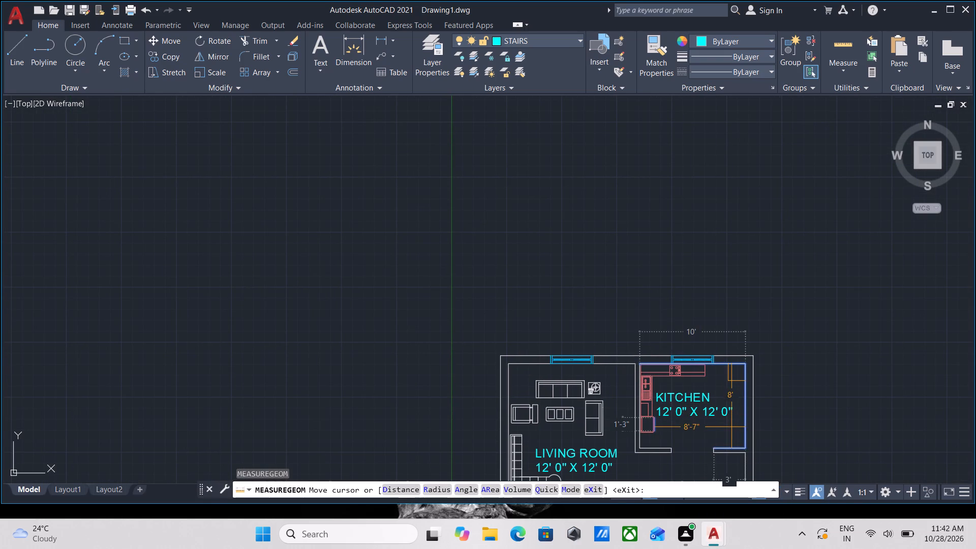
scroll(736, 442, "up", 2)
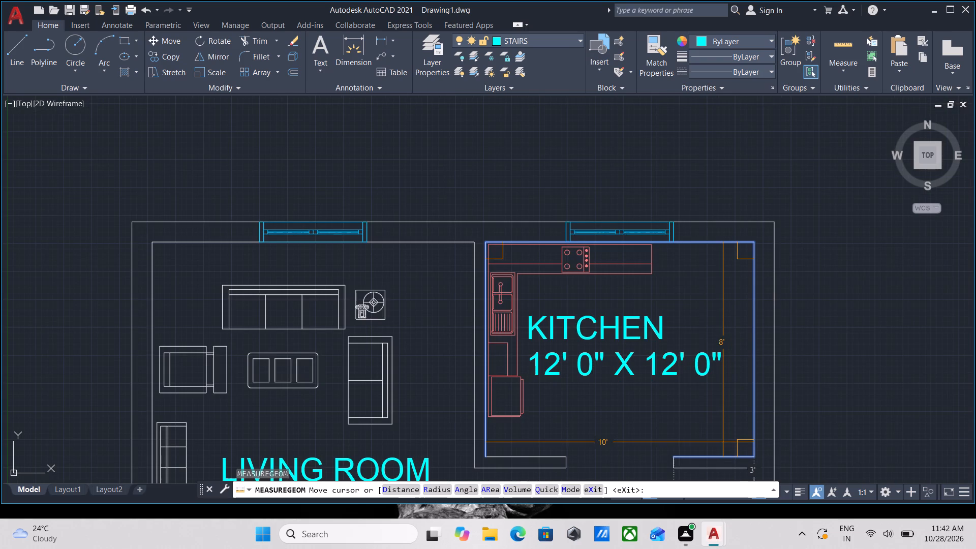
middle_click_drag(723, 442, 760, 451)
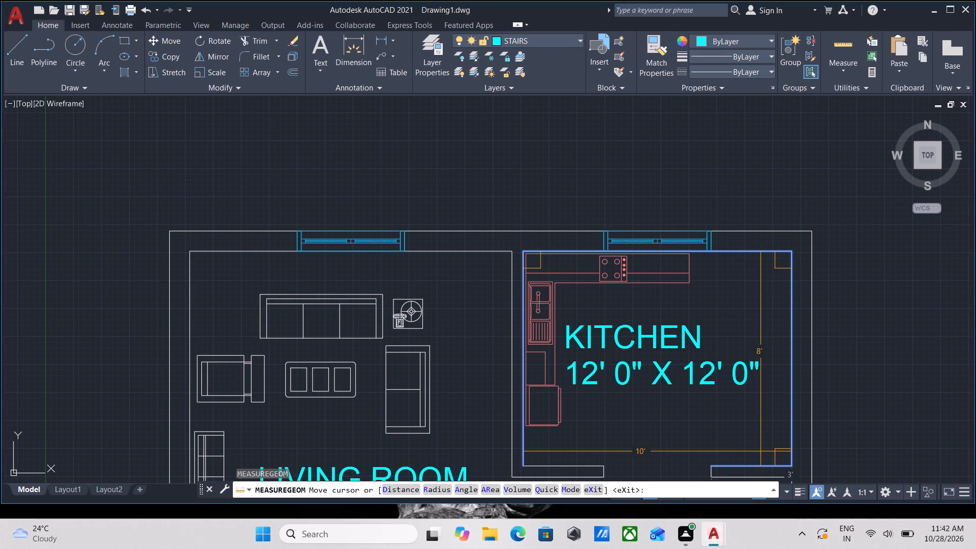
key("Escape")
key("Escape")
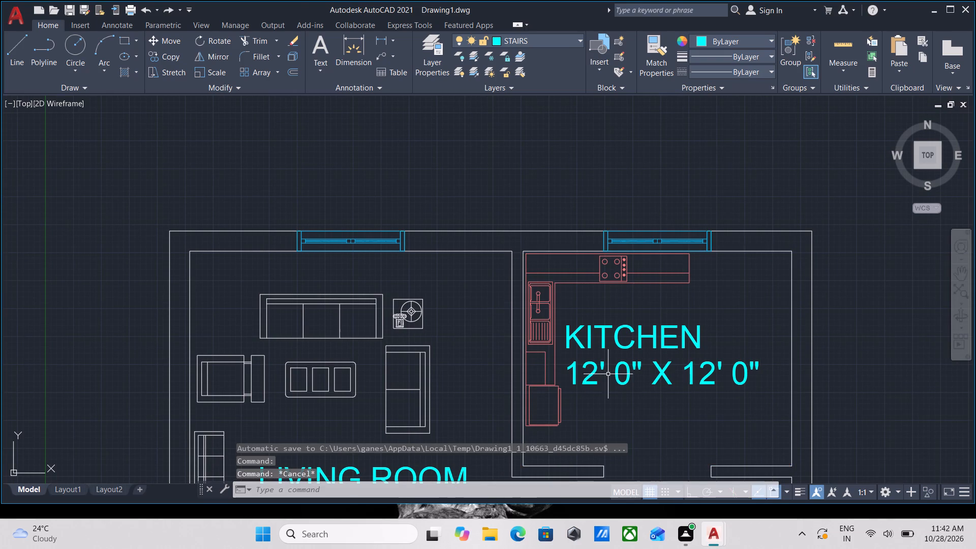
type("MEA")
key("Return")
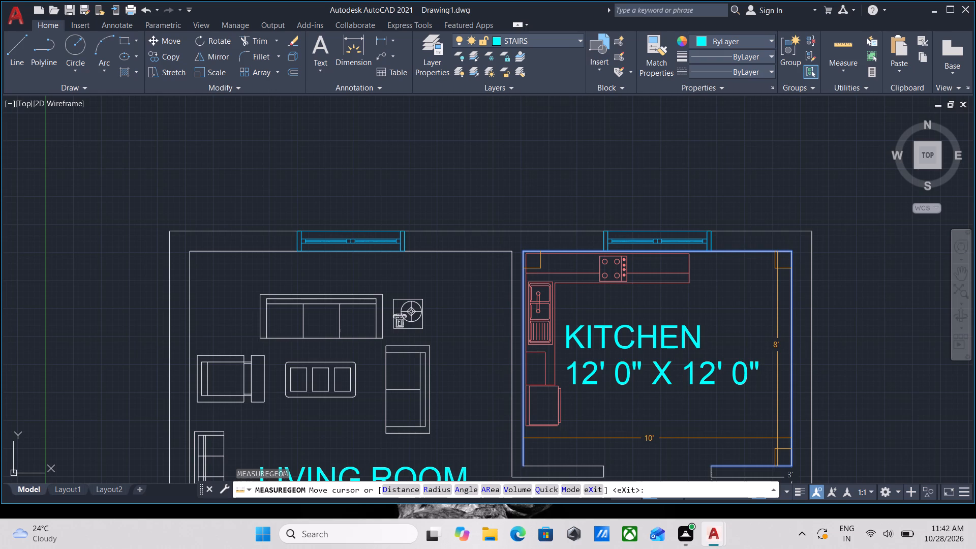
key("Escape")
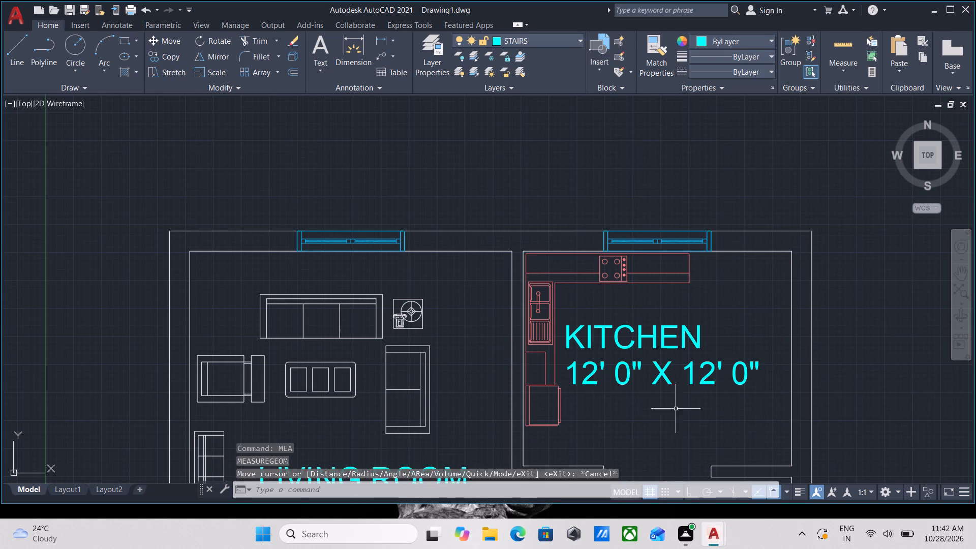
Change the dimension line under the KITCHEN text to read 10' 0" X 8' 0".
triple_click(595, 366)
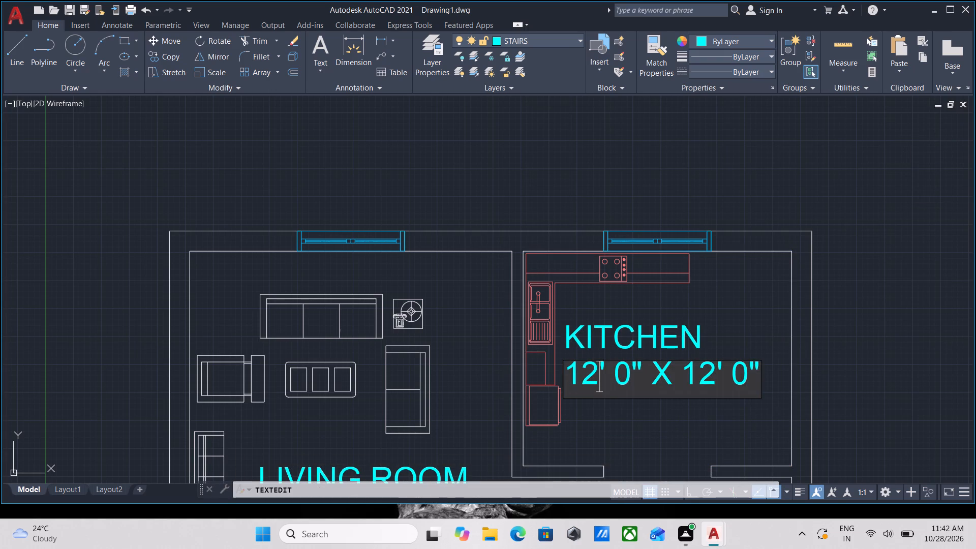
key("BackSpace")
key("0")
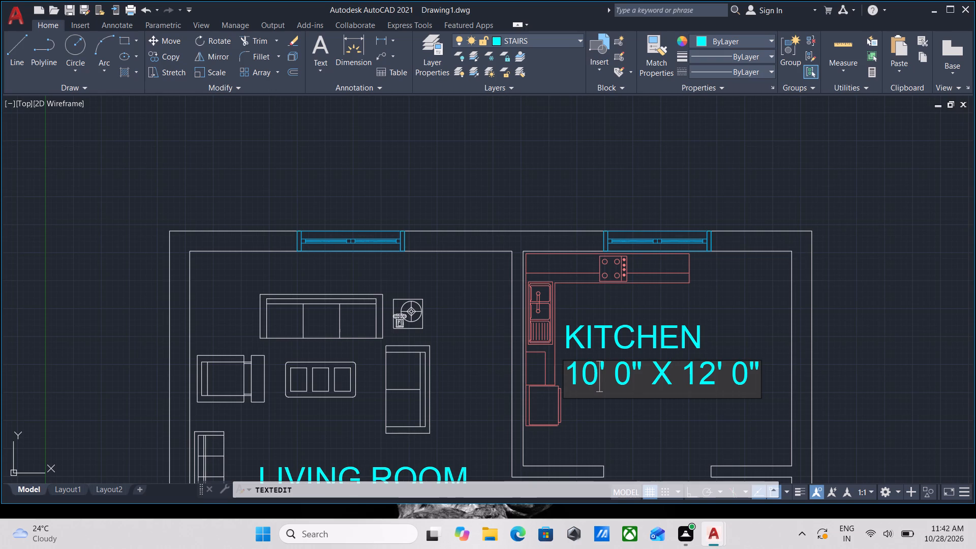
left_click(712, 376)
key("BackSpace")
key("BackSpace")
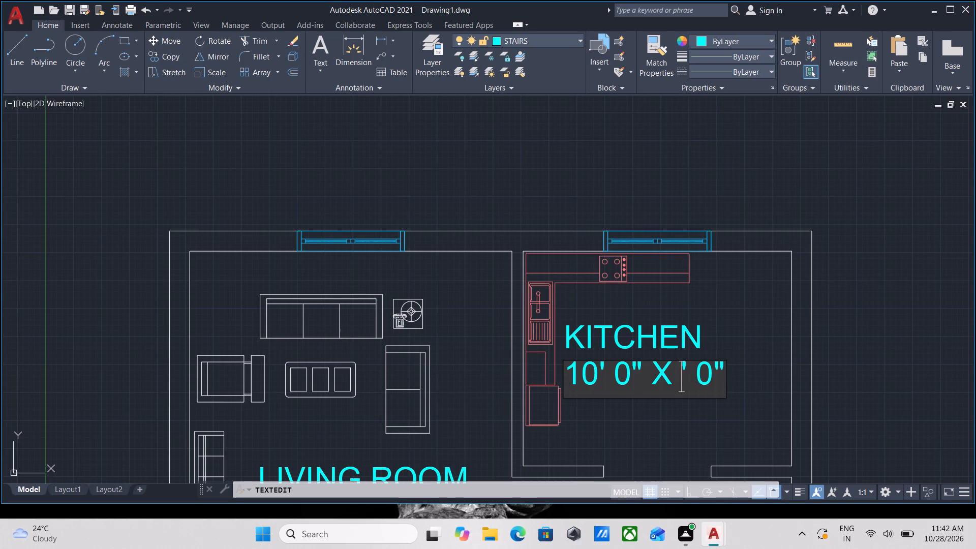
key("8")
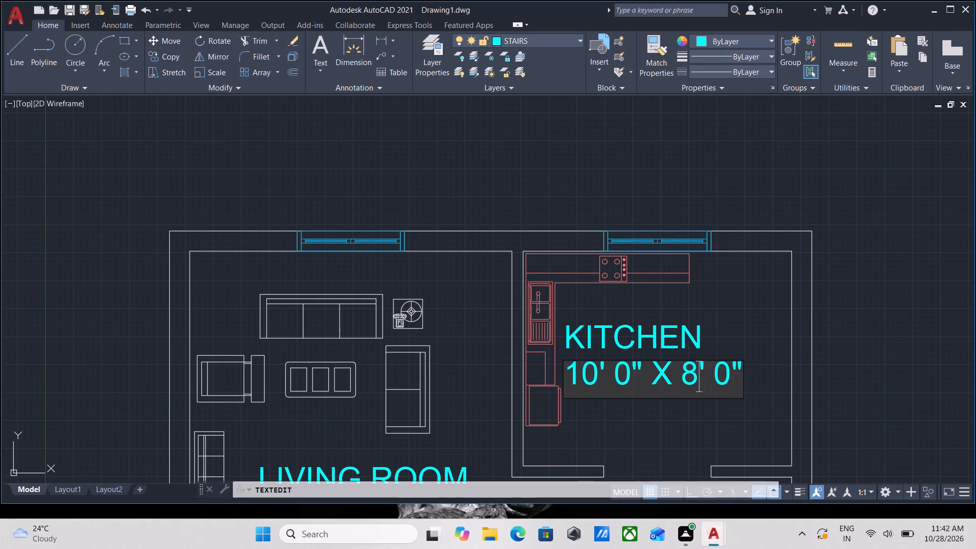
key("Return")
key("Return")
Copy the two-line kitchen label into the open area between the kitchen and the room with the computer desk, about 10' below the original.
scroll(687, 395, "down", 2)
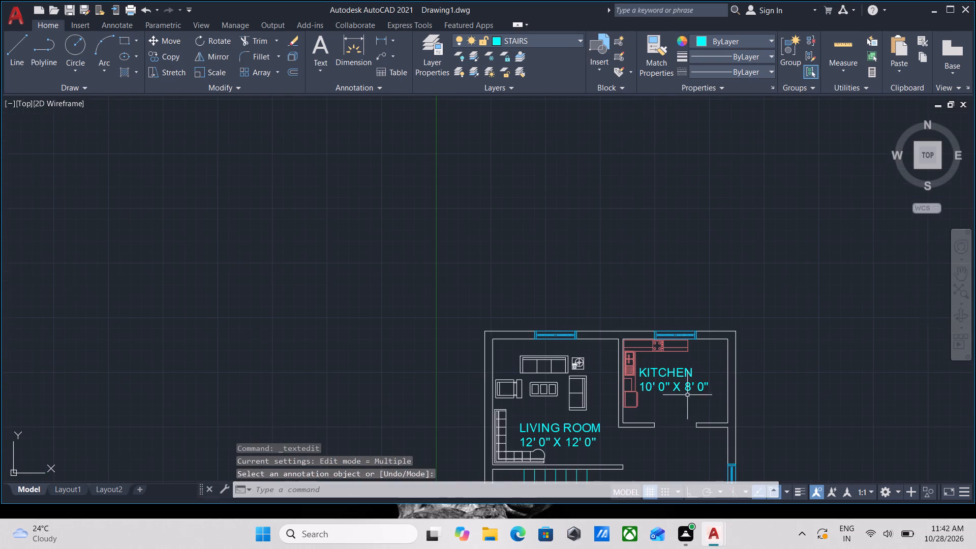
middle_click_drag(672, 395, 695, 383)
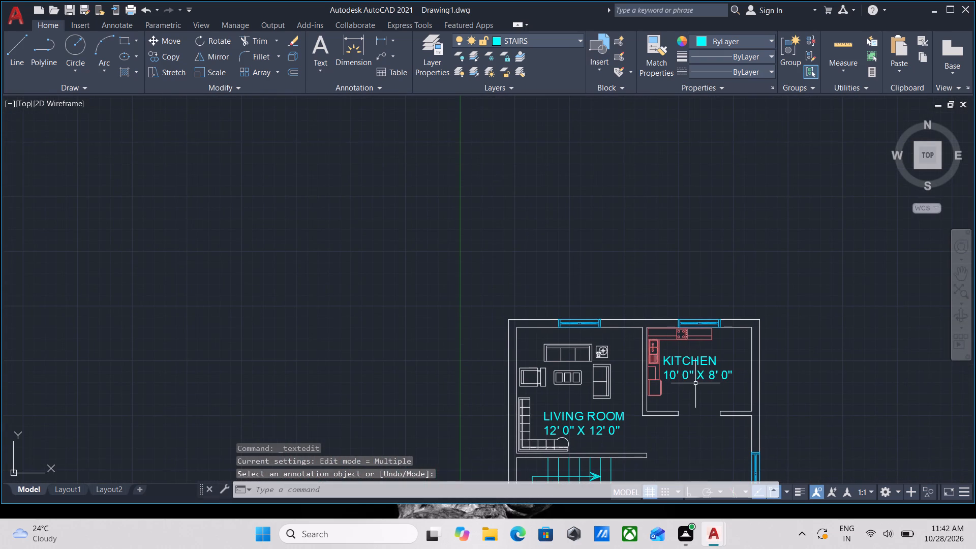
scroll(697, 388, "down", 1)
scroll(699, 406, "up", 2)
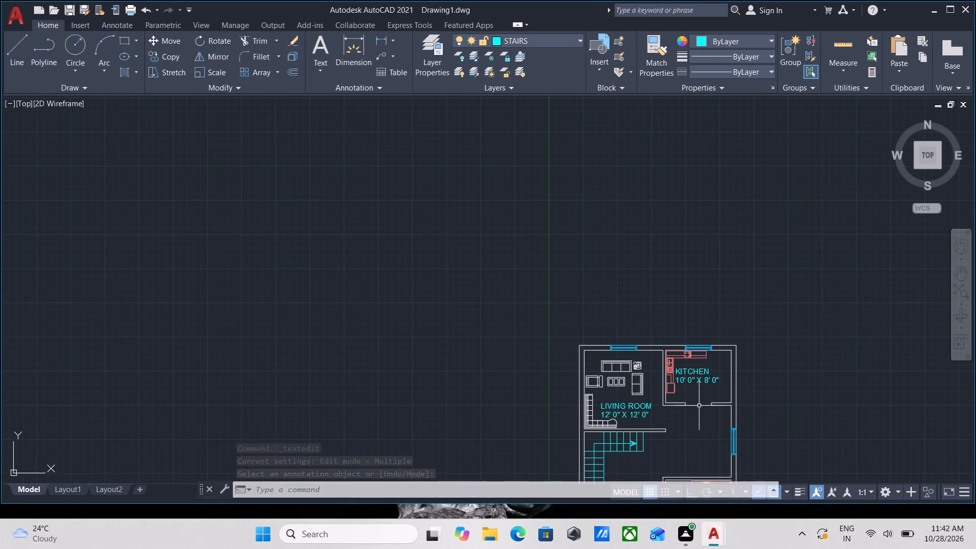
scroll(697, 383, "up", 2)
middle_click_drag(697, 378, 714, 454)
scroll(714, 453, "up", 1)
left_click(744, 403)
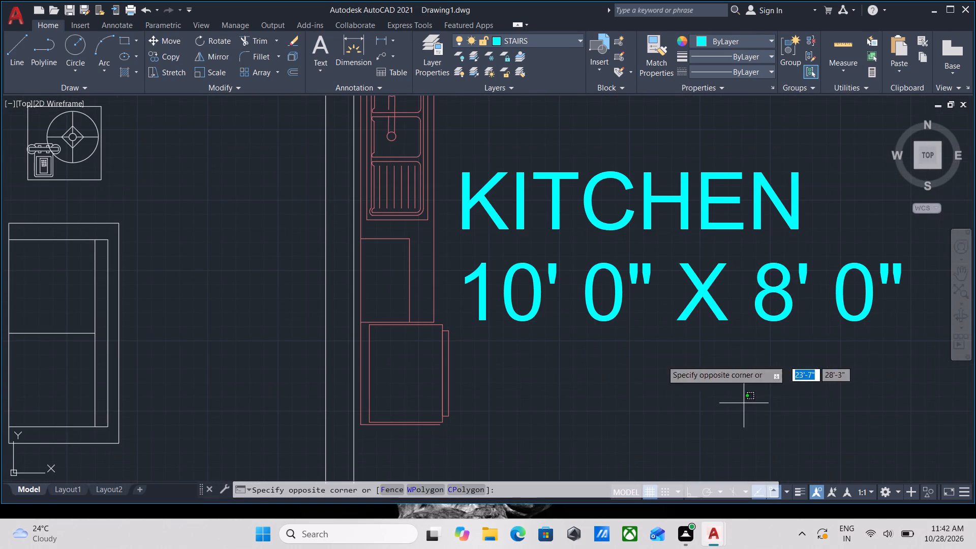
left_click(564, 156)
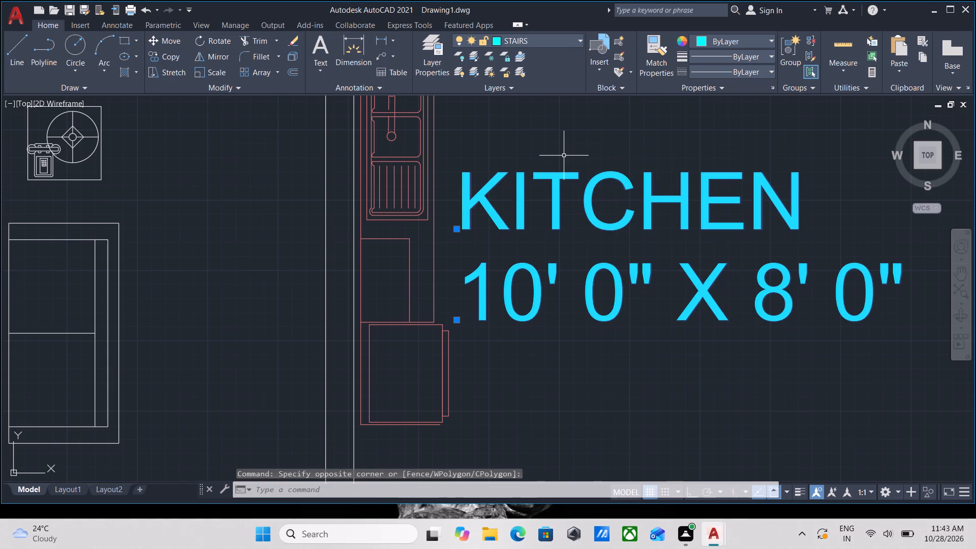
type("CO")
key("Return")
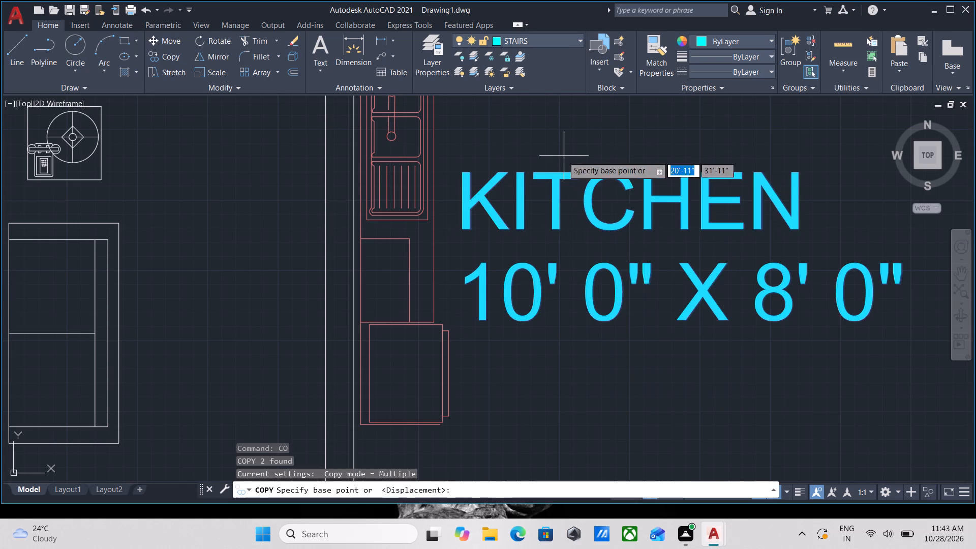
left_click(460, 228)
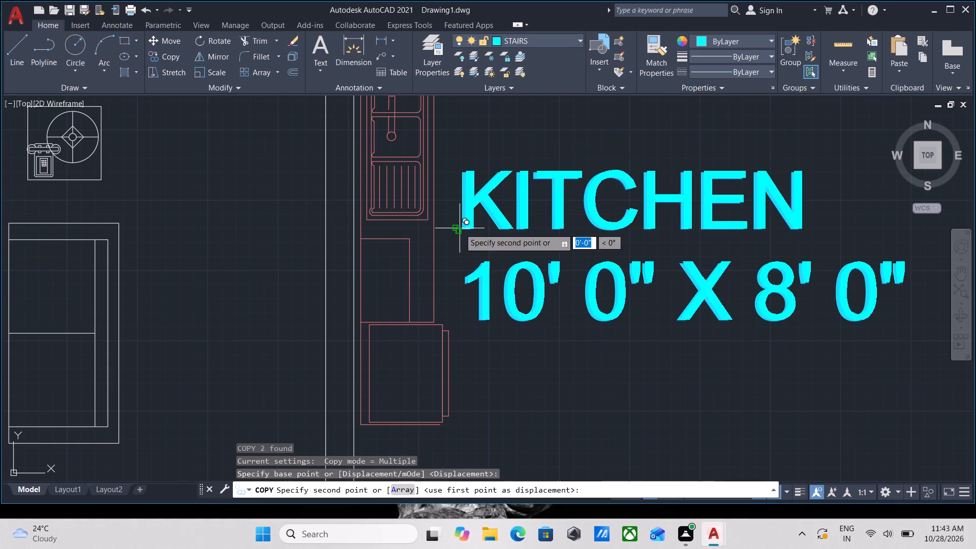
scroll(613, 337, "down", 2)
middle_click_drag(621, 322, 684, 211)
scroll(670, 369, "down", 2)
middle_click_drag(670, 369, 674, 364)
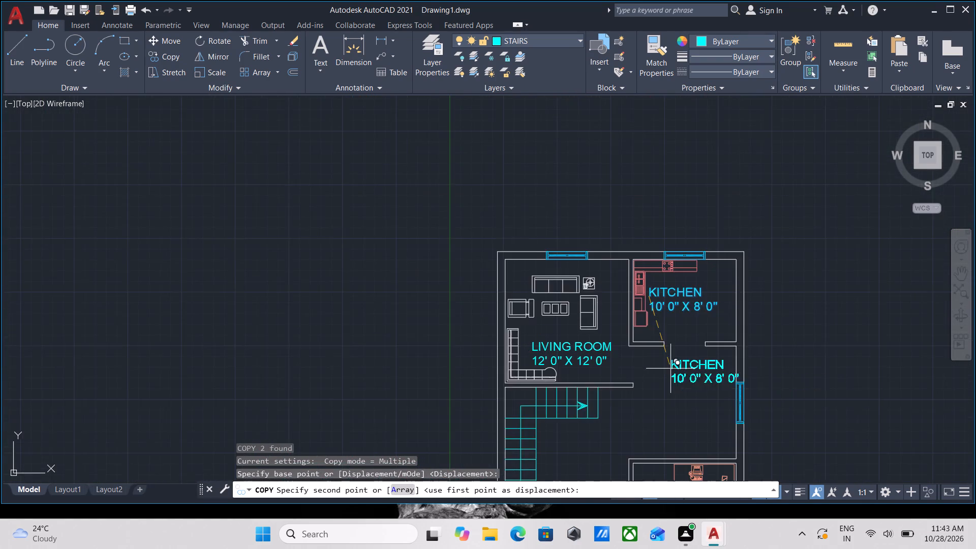
middle_click_drag(674, 364, 699, 293)
scroll(692, 323, "up", 2)
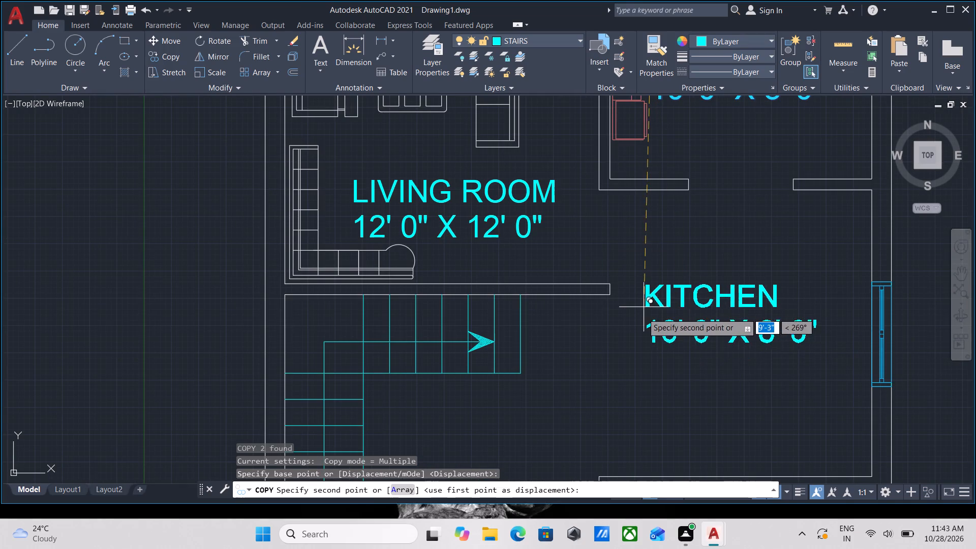
scroll(662, 334, "down", 2)
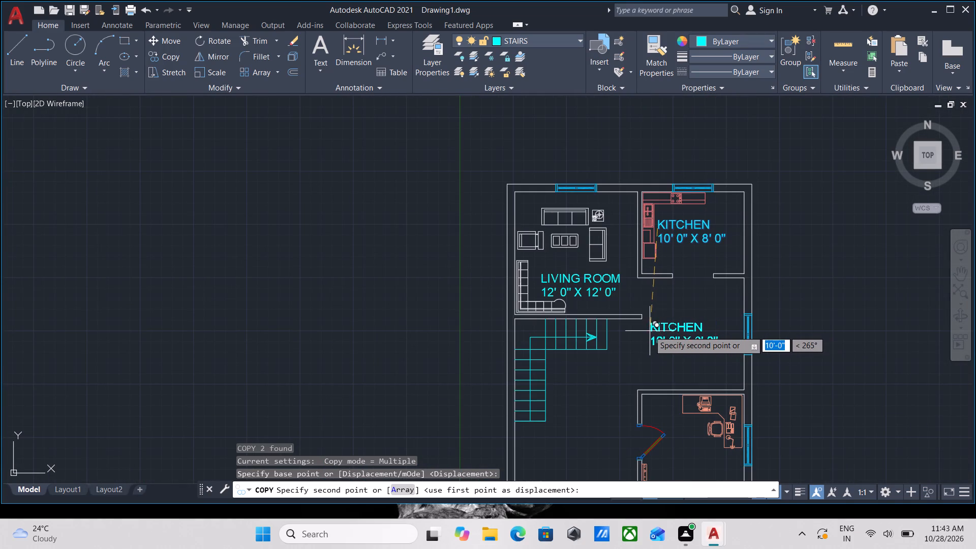
left_click(655, 329)
Place another copy of the kitchen label in the room with the corner computer desk, below the desk chair.
middle_click_drag(650, 368, 680, 321)
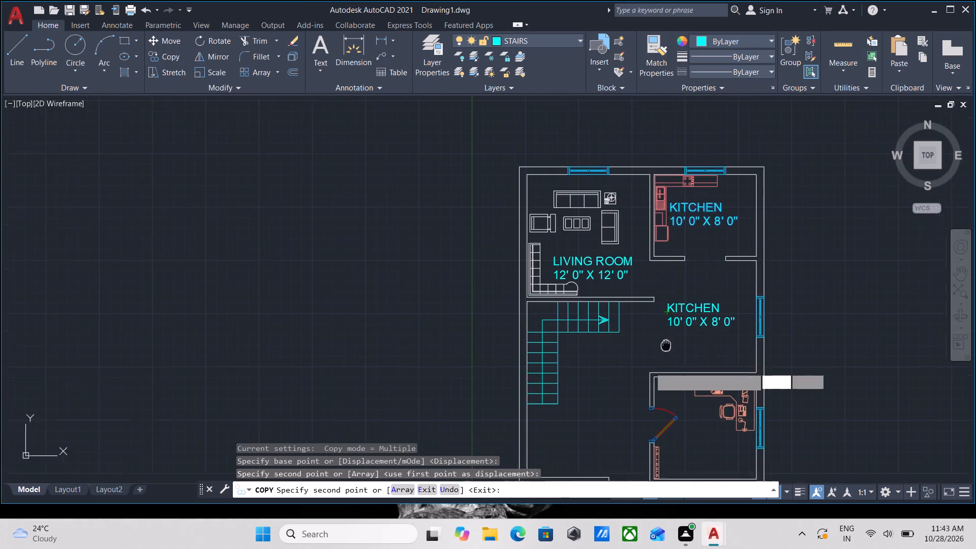
middle_click_drag(680, 321, 704, 266)
scroll(720, 360, "up", 2)
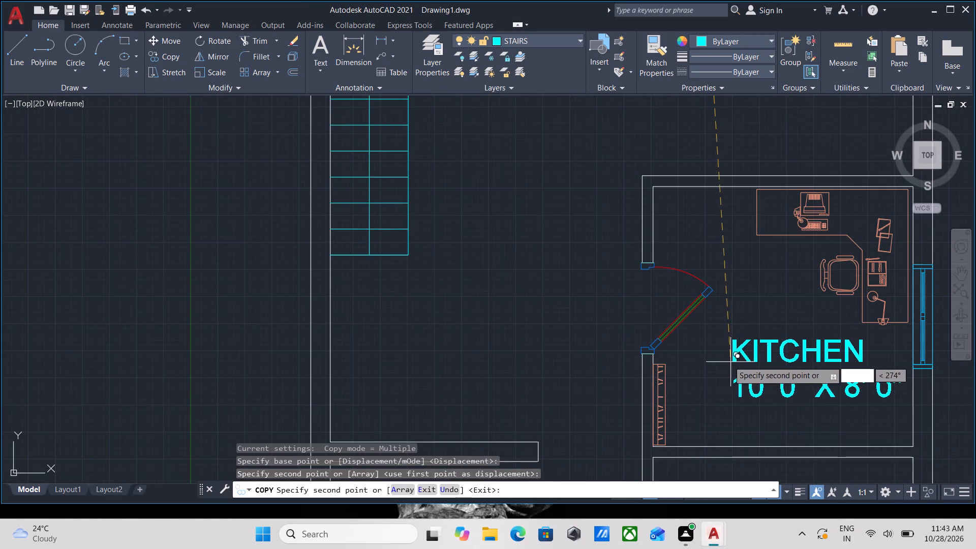
left_click(710, 343)
Place two more kitchen label copies, one in the small room below the computer desk room and one above the bed in the bedroom.
scroll(715, 341, "down", 2)
middle_click_drag(715, 354, 738, 313)
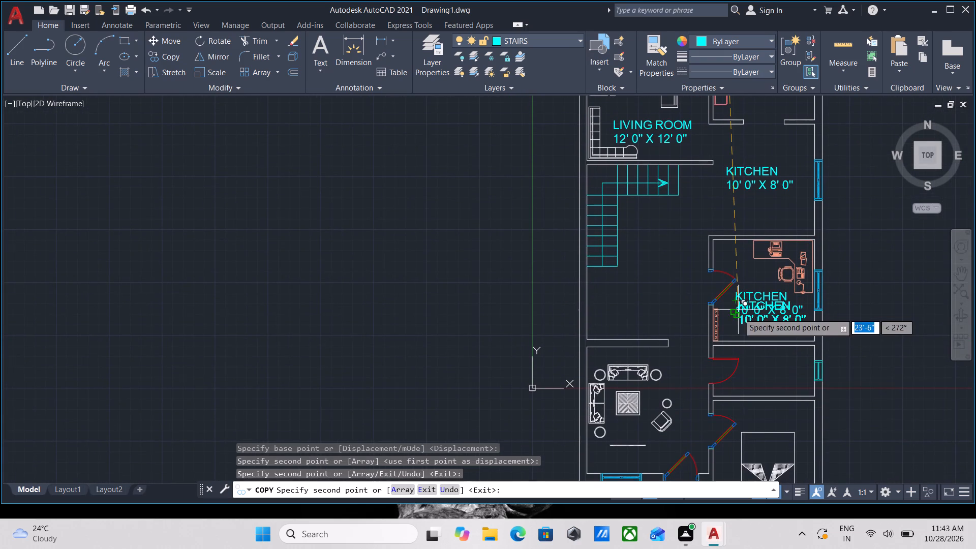
scroll(740, 345, "up", 2)
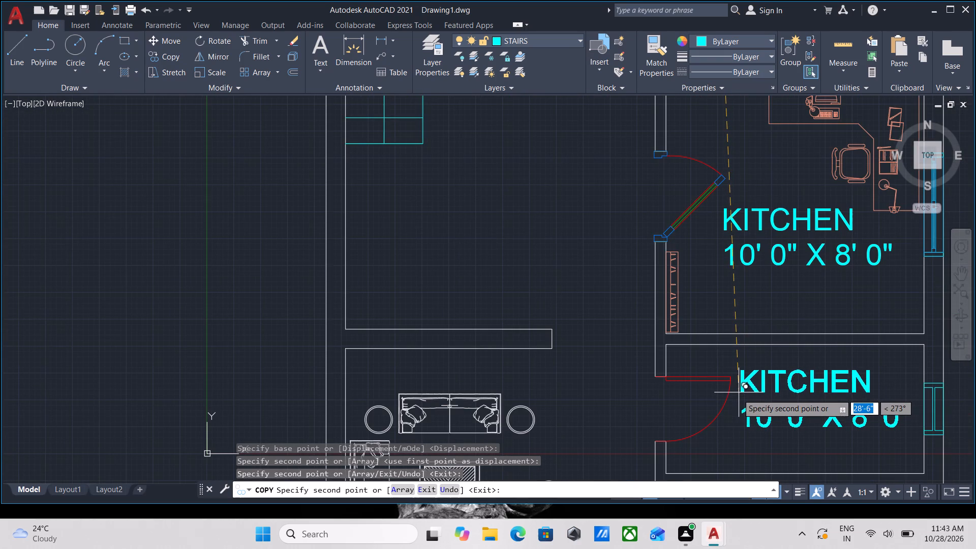
left_click(737, 394)
scroll(749, 254, "down", 1)
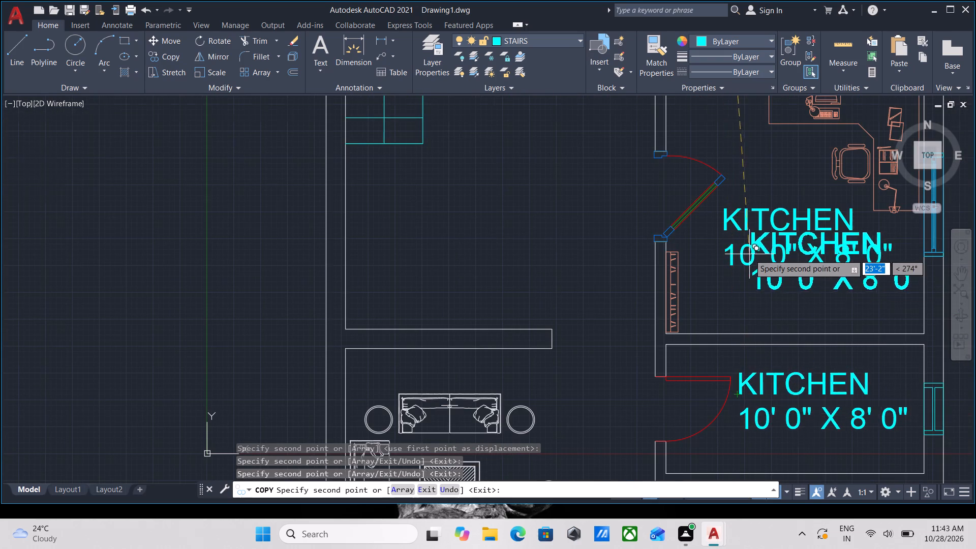
scroll(749, 254, "down", 1)
scroll(741, 380, "up", 3)
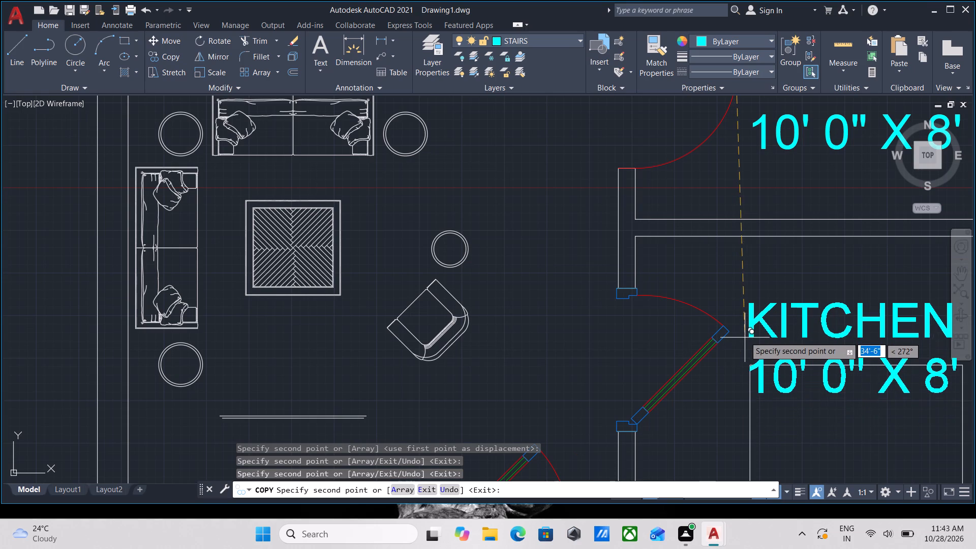
left_click(741, 321)
scroll(741, 321, "down", 2)
middle_click_drag(741, 321, 694, 369)
key("Escape")
Measure the inner width and depth of the room with the corner computer desk.
scroll(739, 301, "down", 1)
middle_click_drag(739, 301, 722, 377)
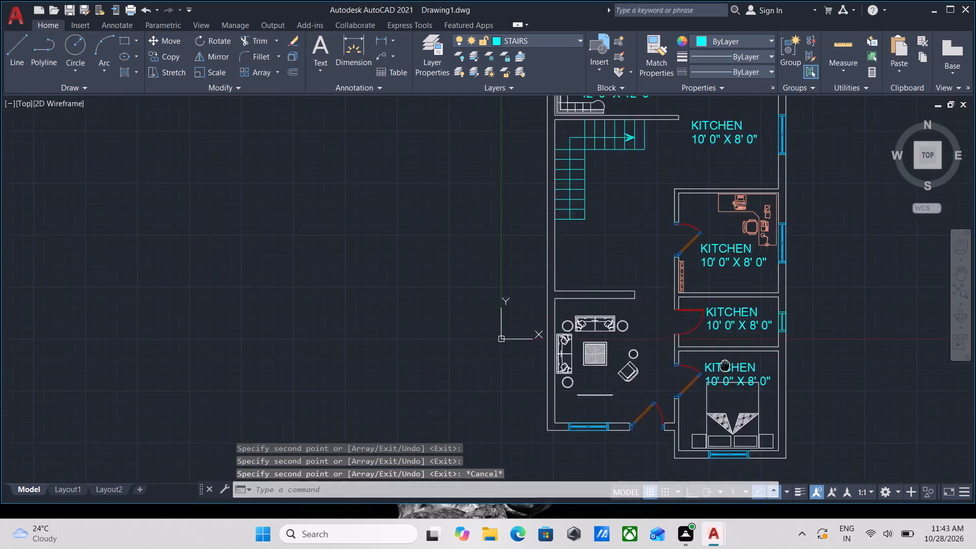
middle_click_drag(722, 377, 721, 380)
scroll(716, 281, "up", 2)
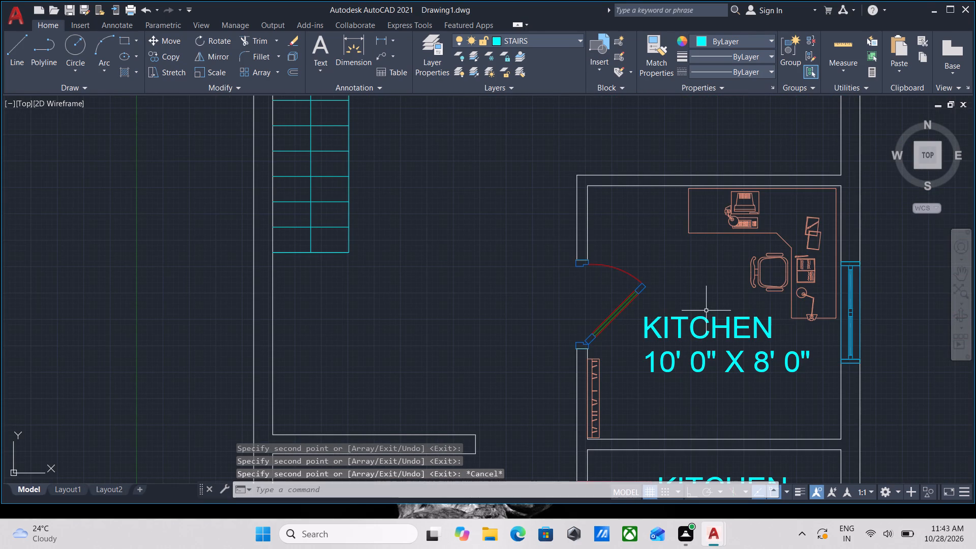
type("MEA")
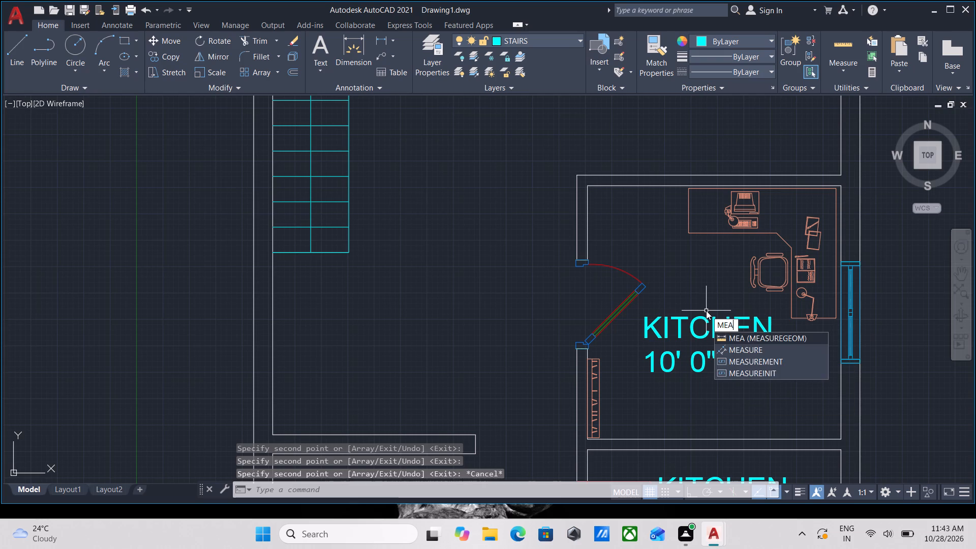
key("Return")
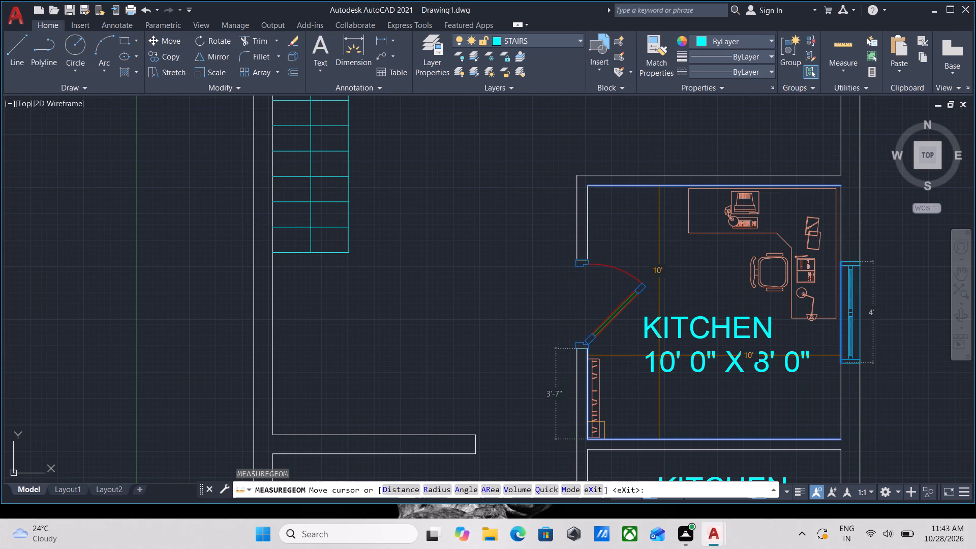
key("Escape")
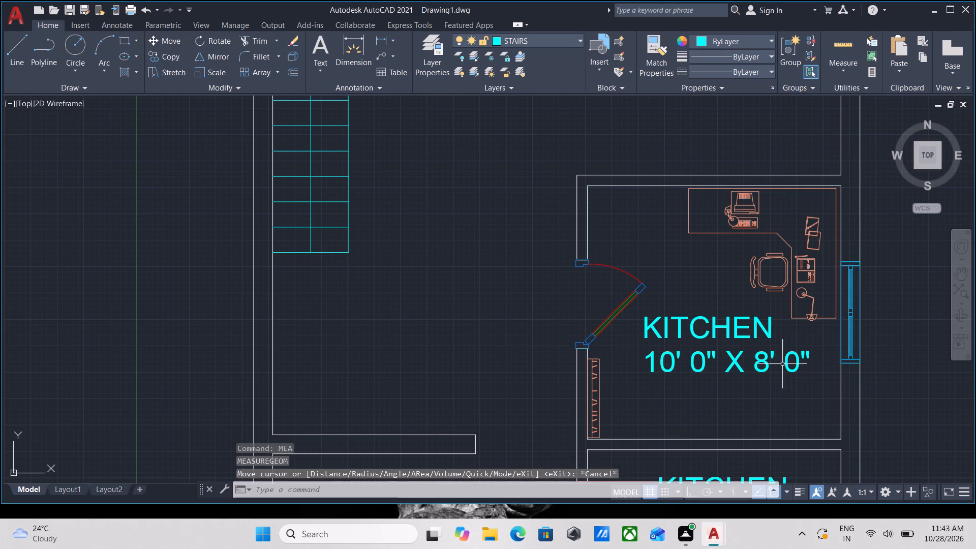
Change the dimension line of the label in the computer desk room to 10' 0" X 10' 0".
double_click(767, 358)
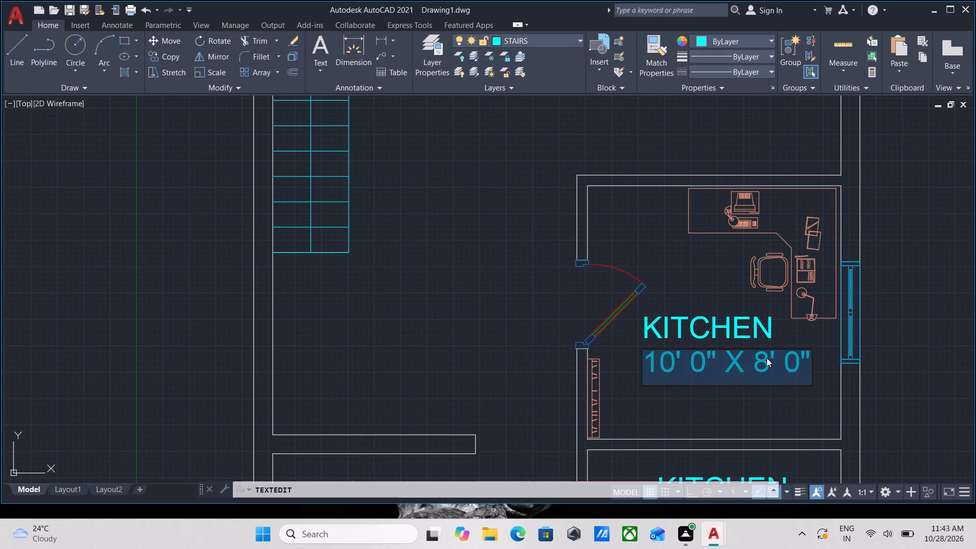
left_click(767, 358)
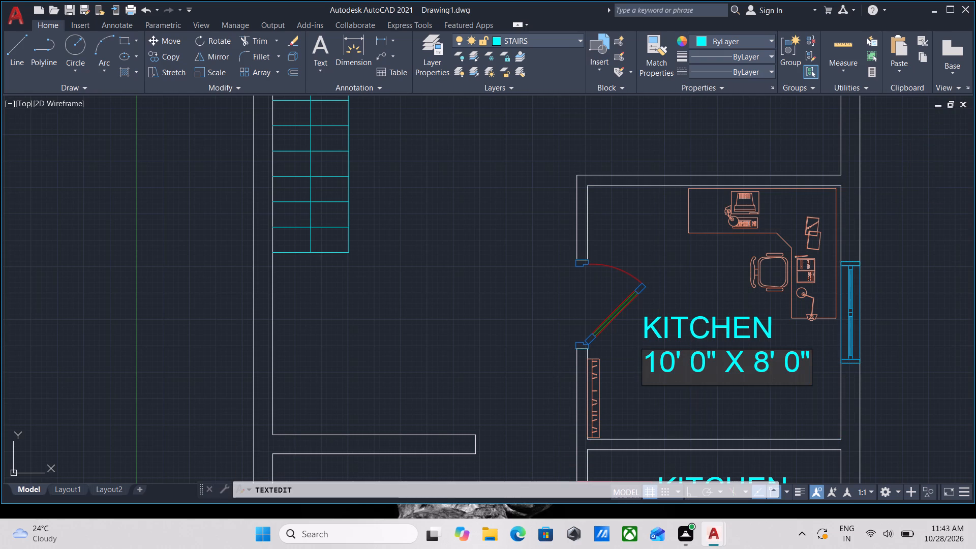
key("BackSpace")
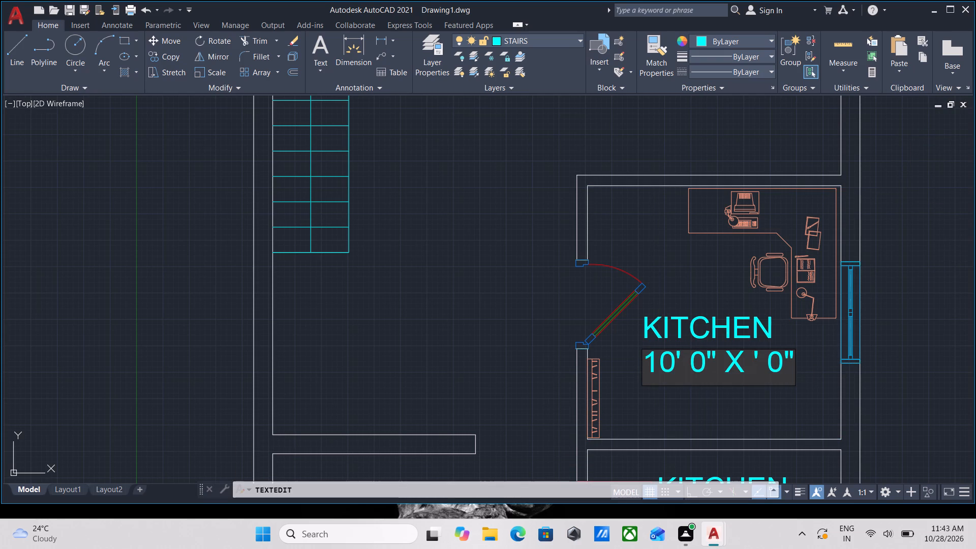
type("10")
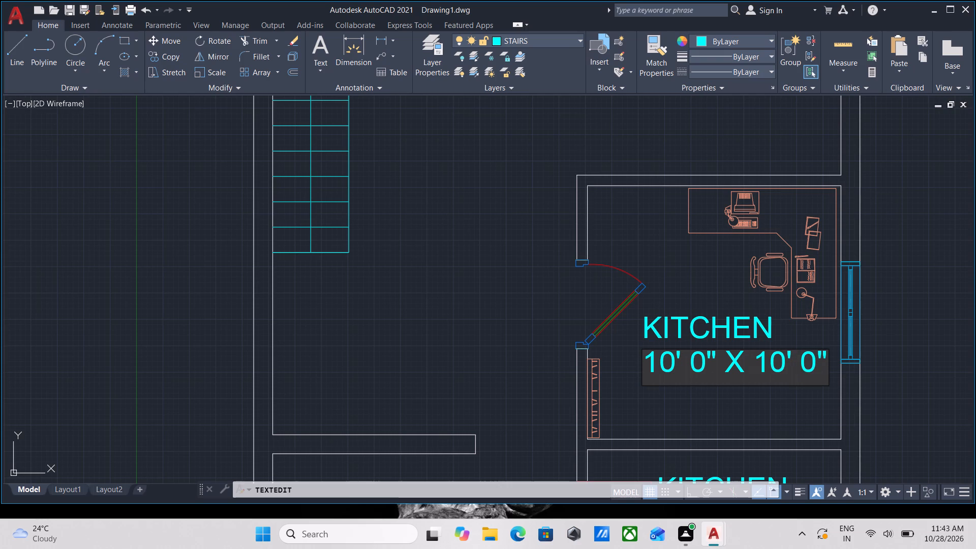
key("Return")
key("Return")
Rename the KITCHEN text in the computer desk room to STUDY ROOM.
scroll(767, 358, "down", 1)
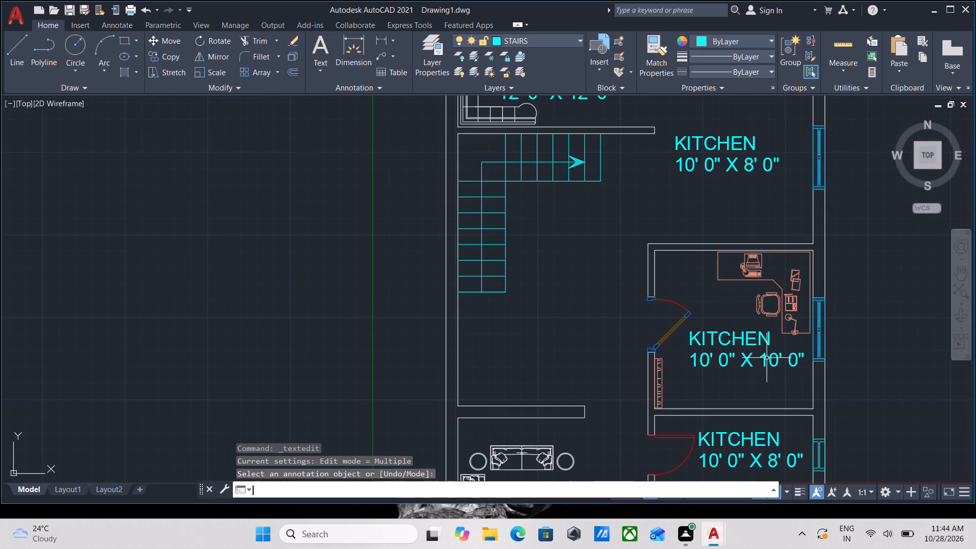
triple_click(707, 334)
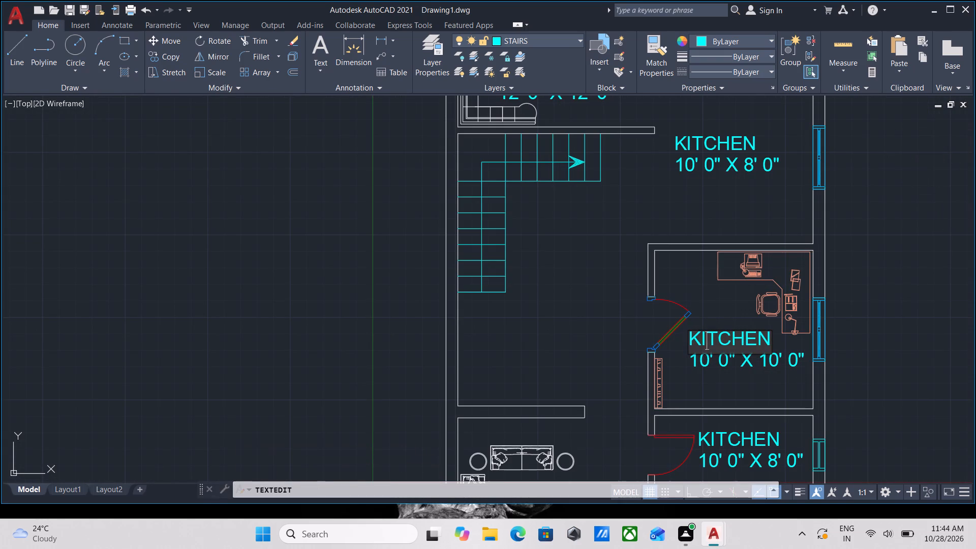
left_click_drag(769, 335, 642, 346)
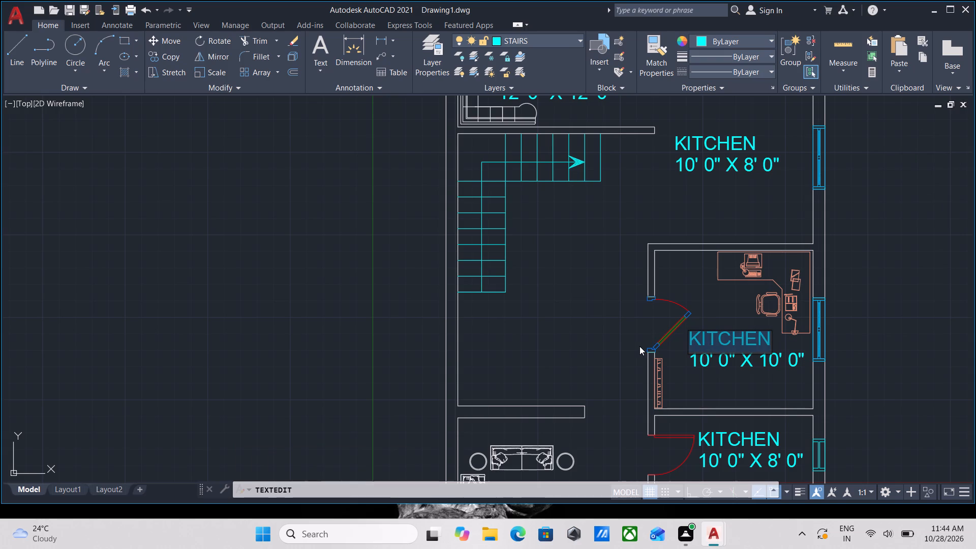
type("STUDY")
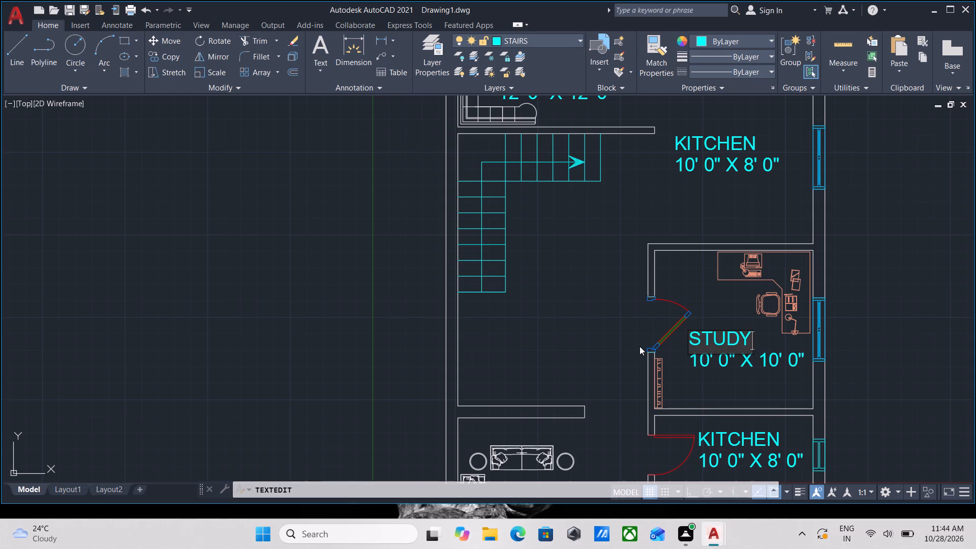
key("space")
type("ROOM")
key("Return")
key("Return")
key("Escape")
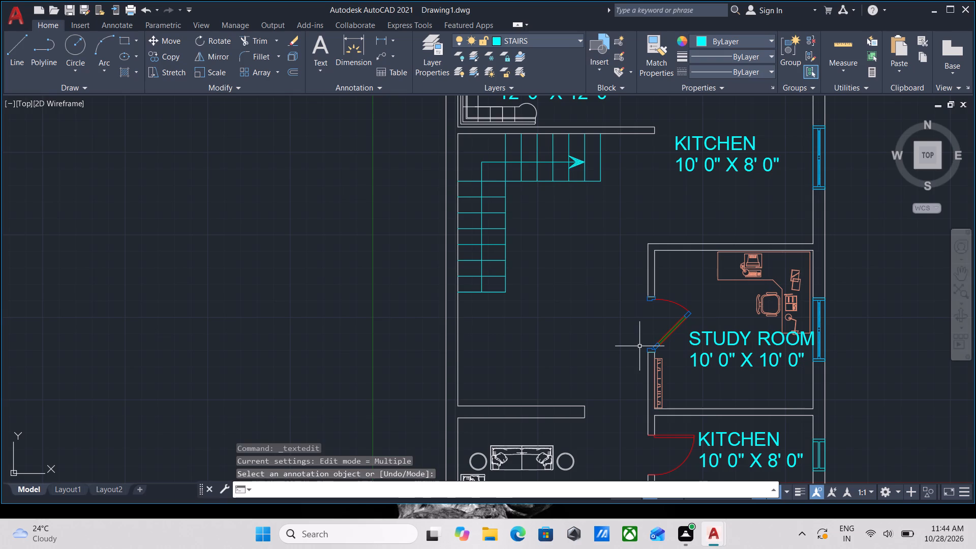
Shift the STUDY ROOM text horizontally toward the door so it stays clear of the window wall.
scroll(786, 319, "up", 3)
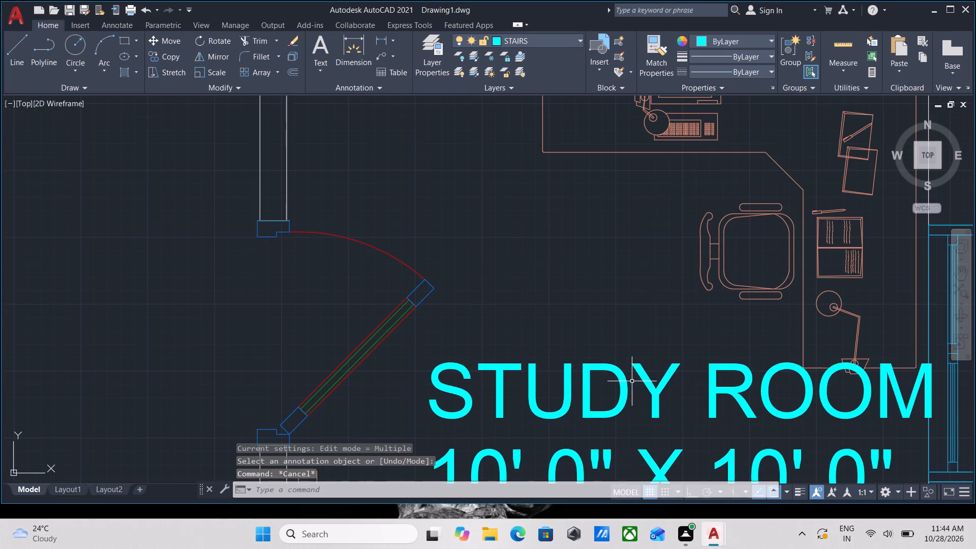
scroll(657, 414, "down", 1)
left_click(677, 426)
left_click(638, 388)
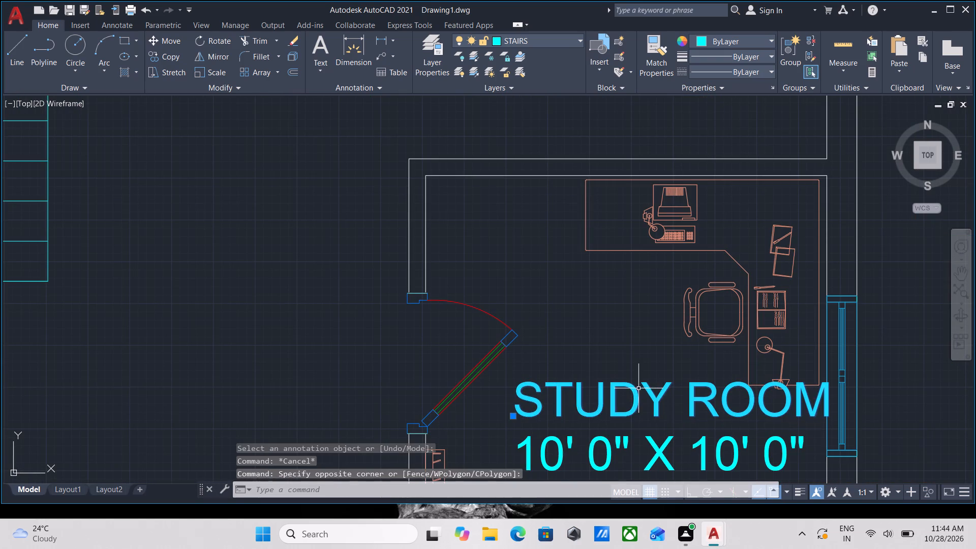
left_click(508, 414)
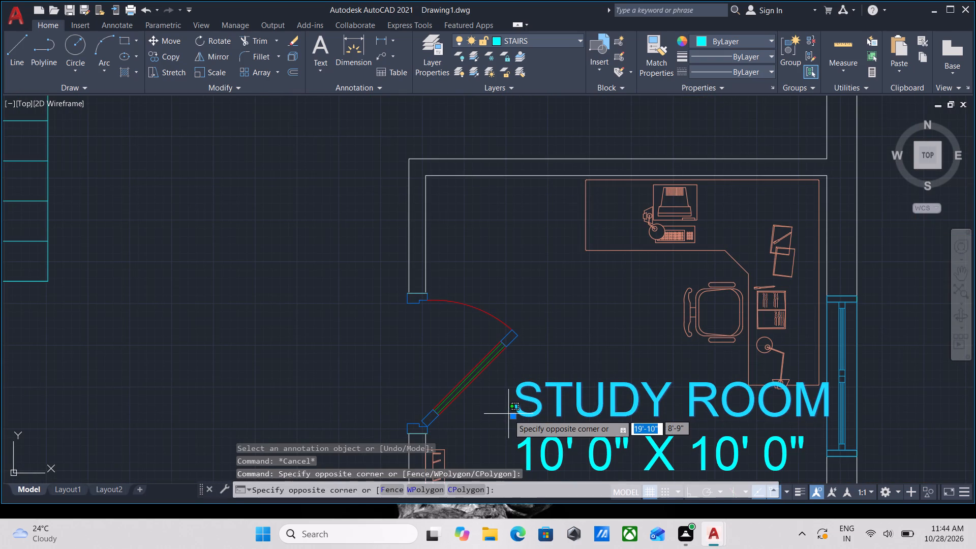
left_click(512, 413)
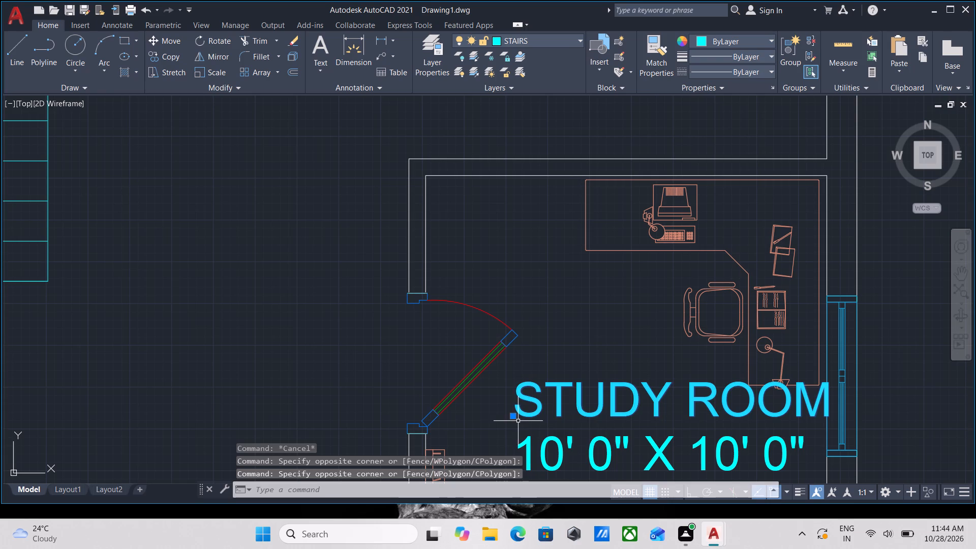
left_click(512, 415)
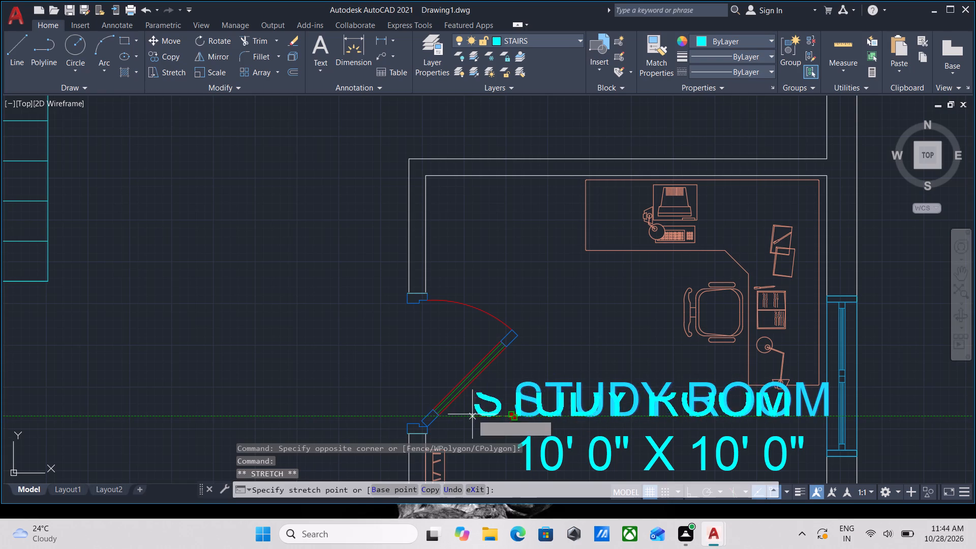
left_click(478, 414)
scroll(511, 403, "down", 1)
middle_click_drag(511, 403, 562, 392)
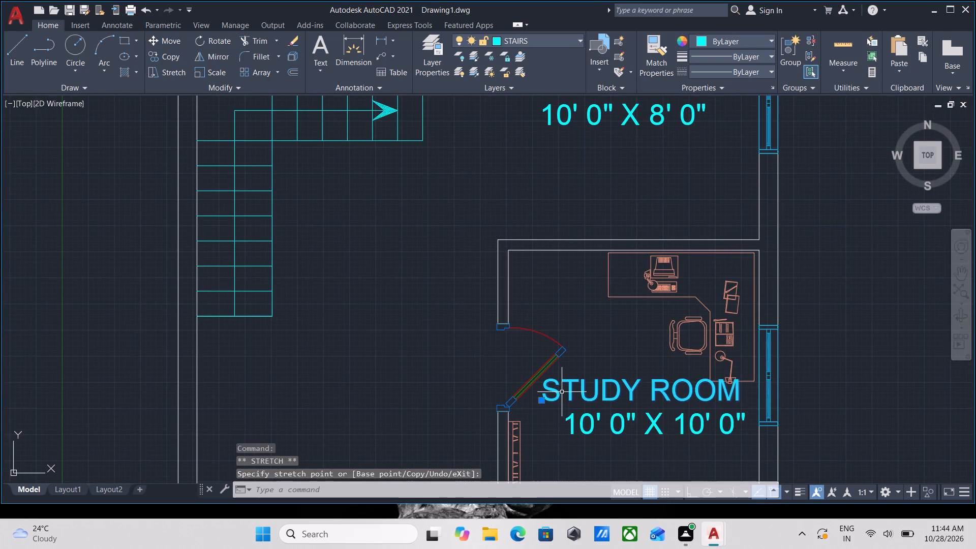
key("Escape")
Measure the inner width and depth of the small room between the study room and the bedroom.
scroll(576, 383, "down", 2)
middle_click_drag(576, 383, 640, 315)
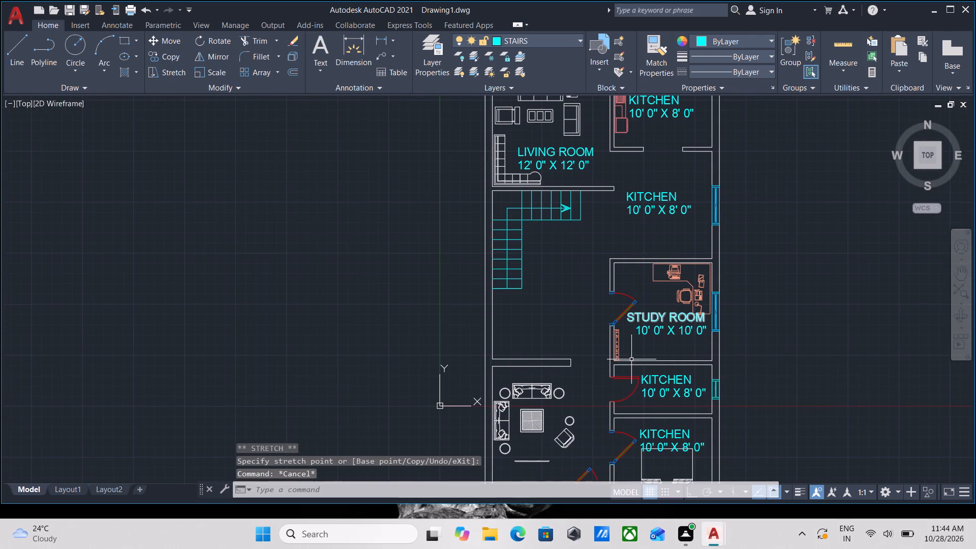
scroll(649, 399, "up", 3)
scroll(703, 360, "down", 1)
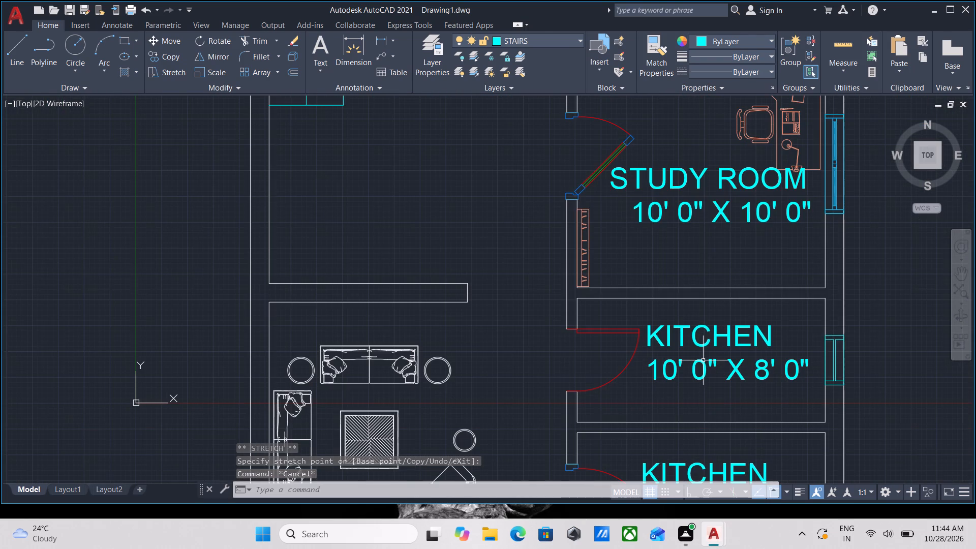
type("MEA")
key("Return")
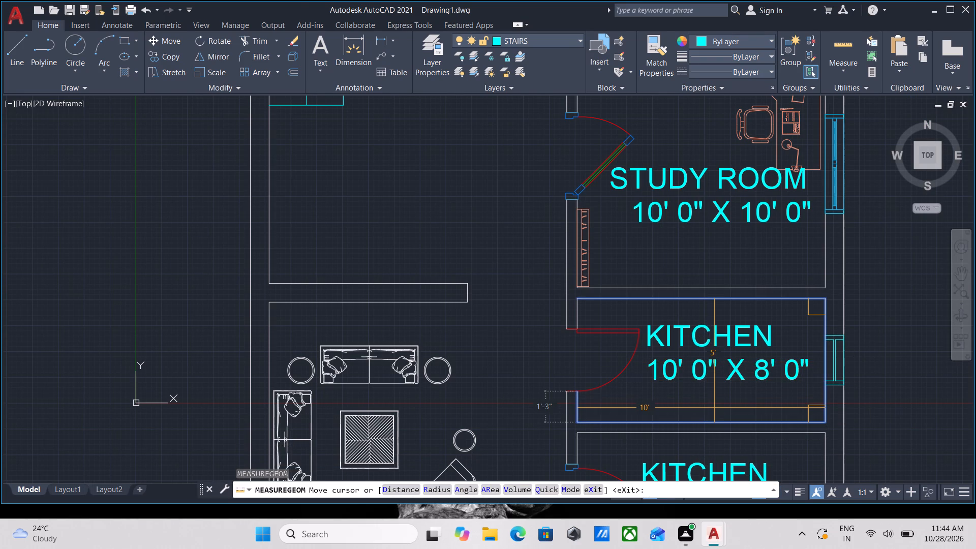
key("Escape")
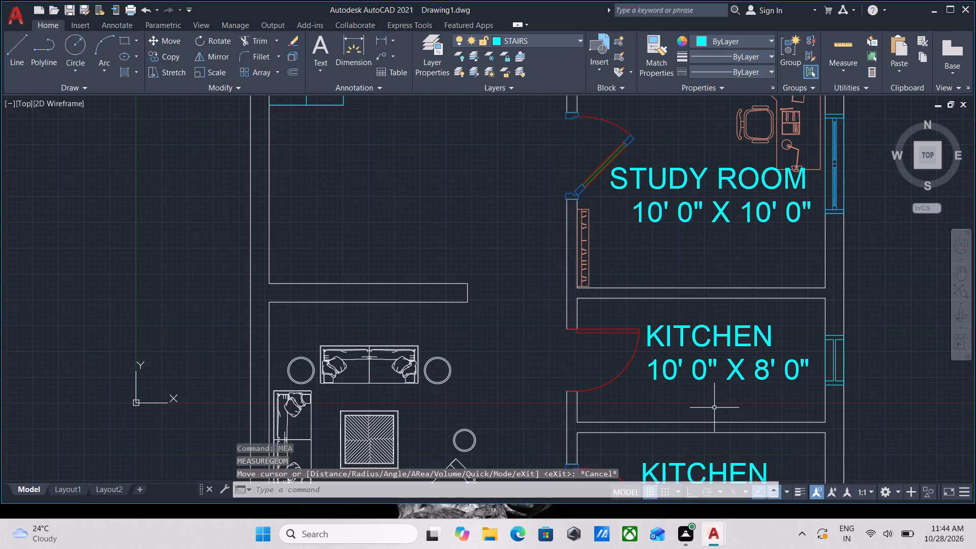
Change the dimension line of the label in the small room below the study room to 10' 0" X 5' 0".
triple_click(760, 367)
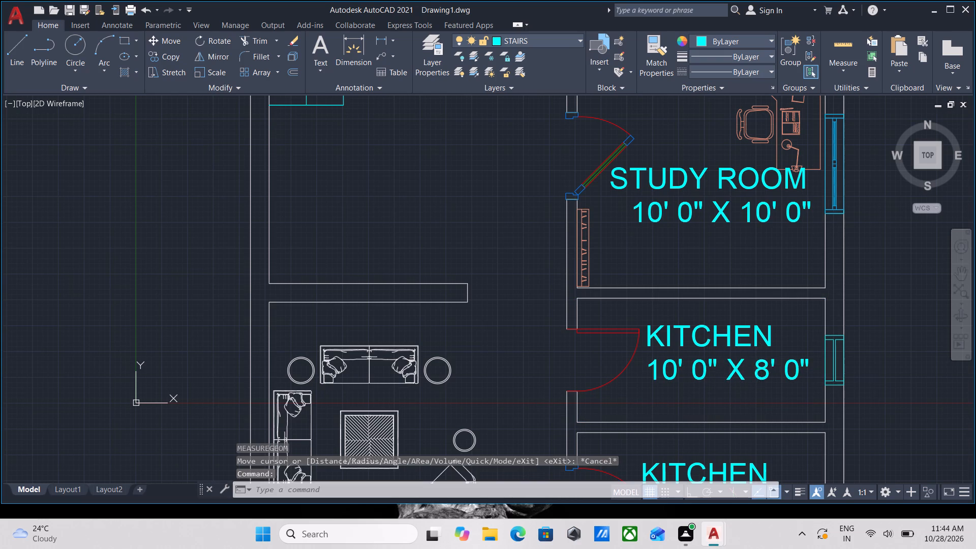
left_click(767, 367)
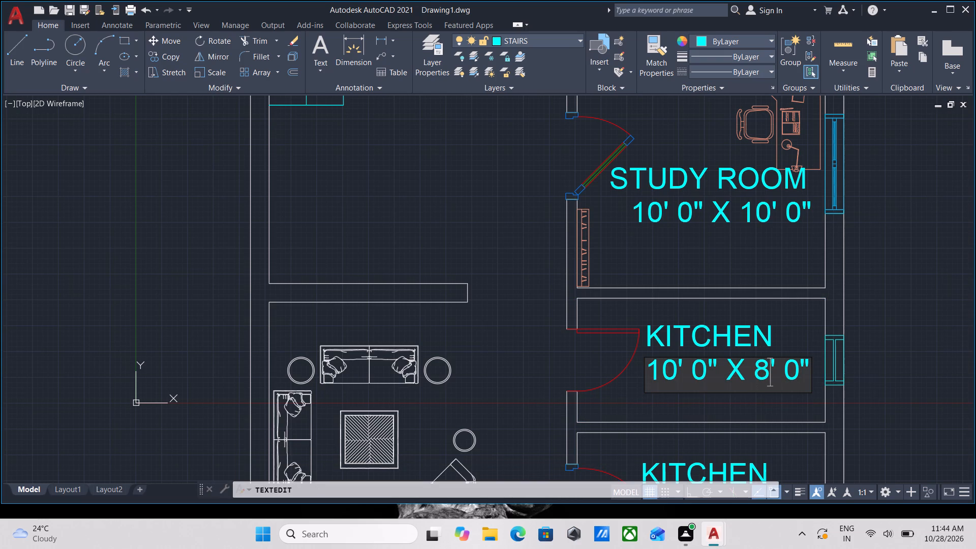
key("BackSpace")
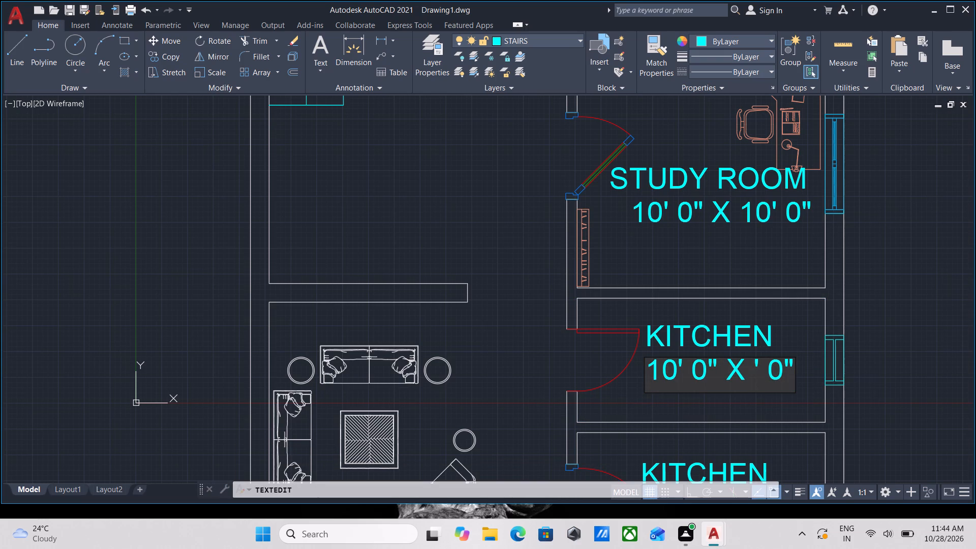
key("5")
key("Return")
key("Return")
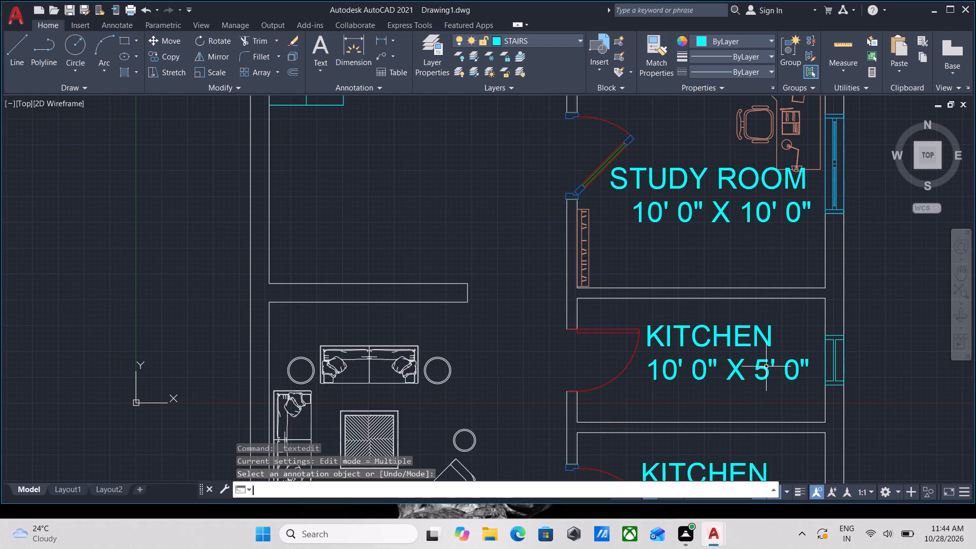
Rename the KITCHEN text in the small room below the study room to TOILET.
double_click(694, 333)
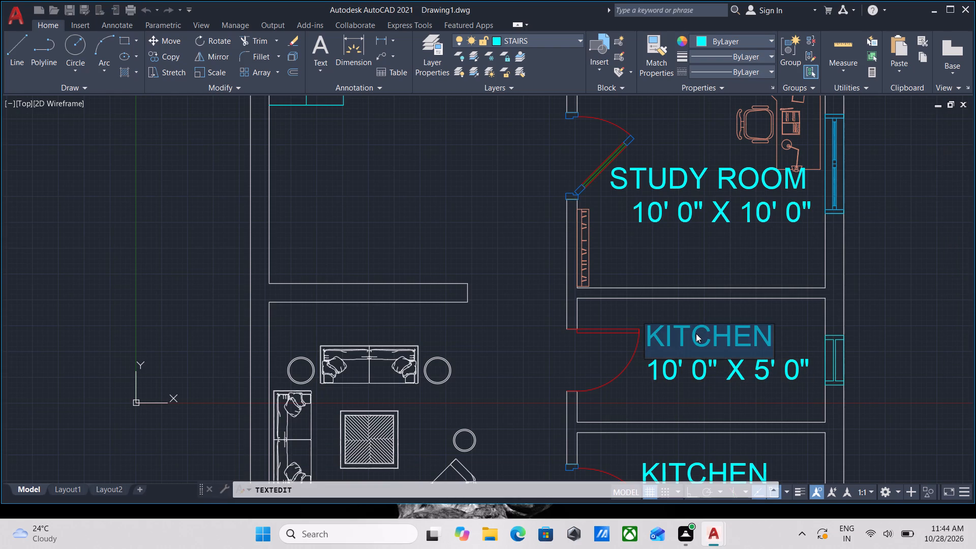
type("TOILE")
key("t")
key("Return")
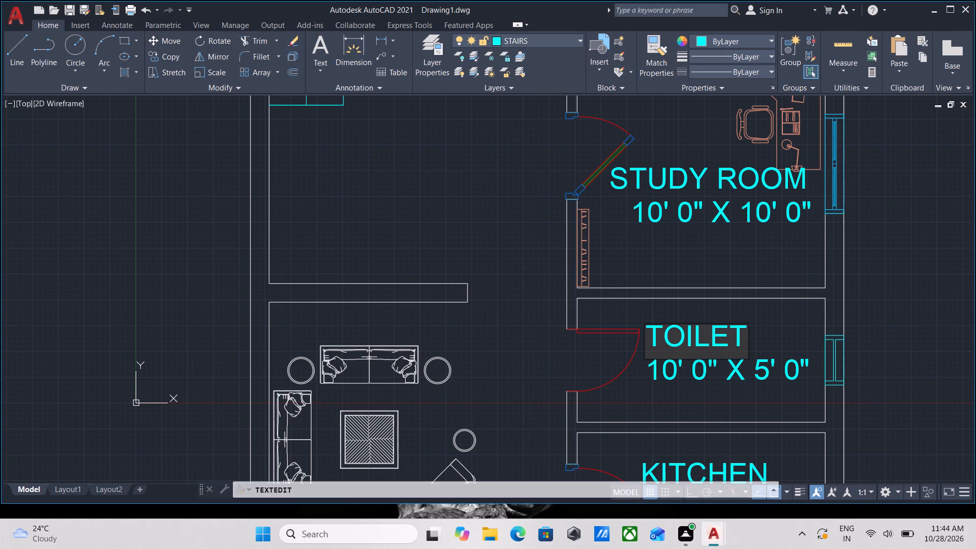
key("Return")
scroll(696, 333, "down", 2)
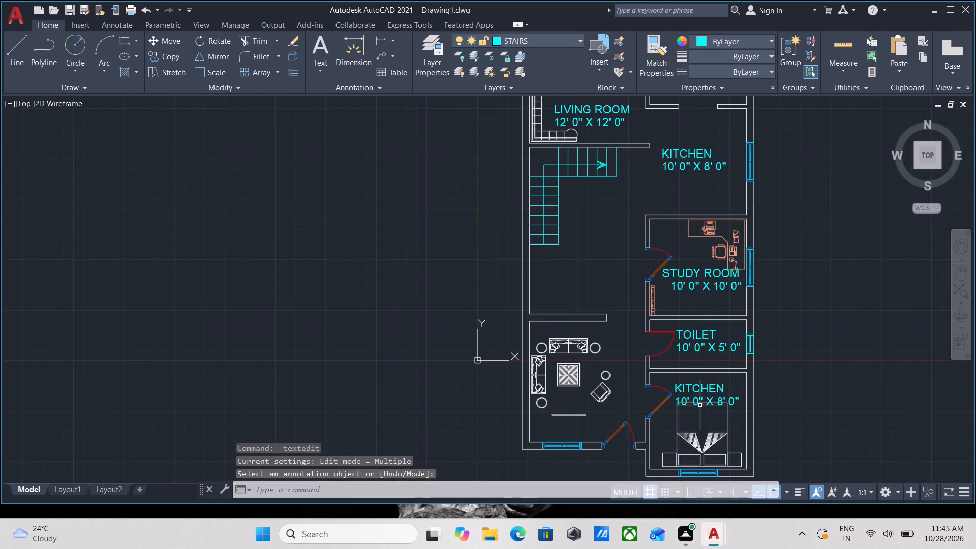
Measure the inner width and depth of the room with the bed below the toilet.
scroll(700, 405, "up", 2)
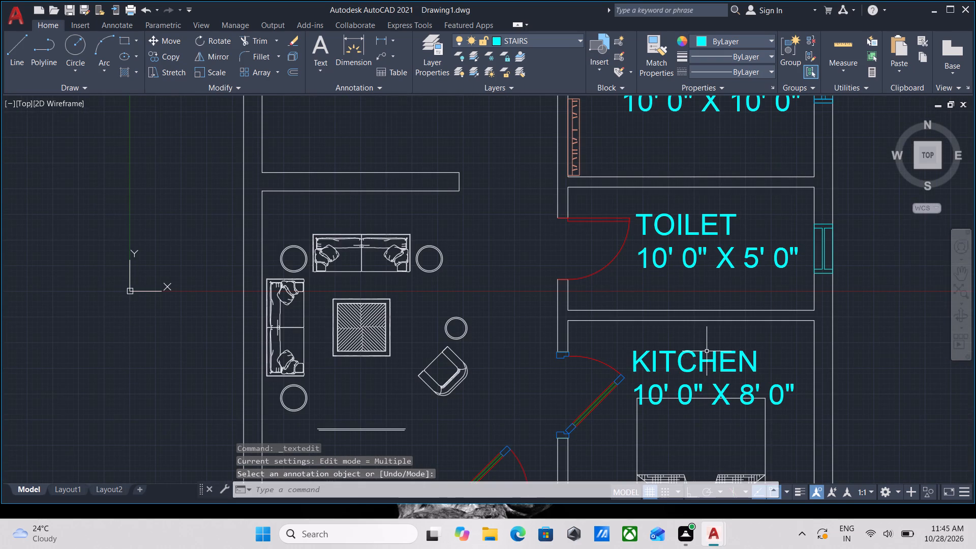
type("MEA")
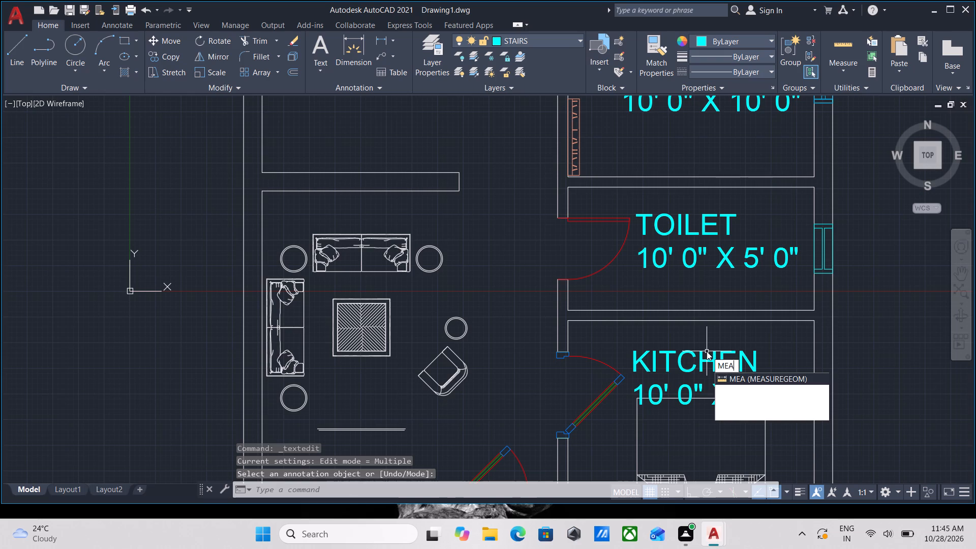
key("Return")
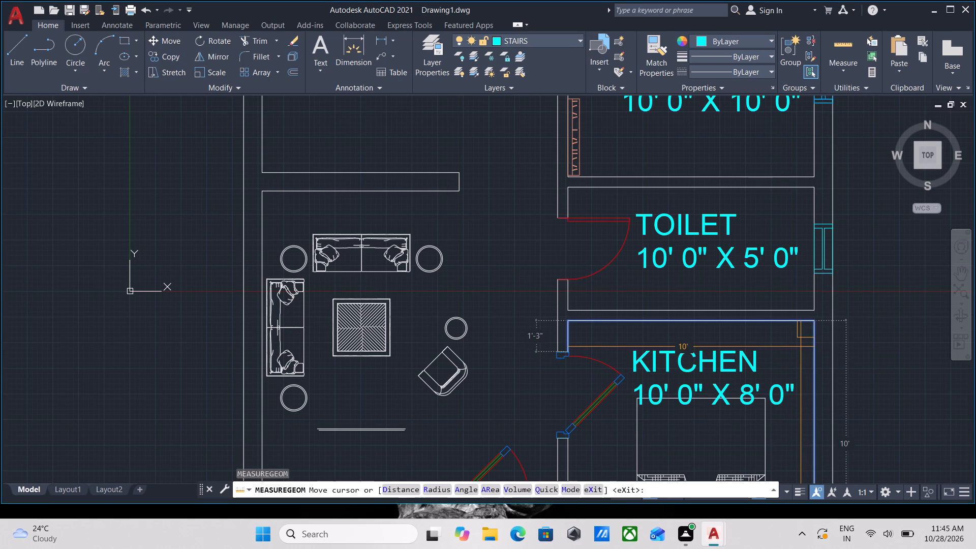
scroll(789, 334, "down", 1)
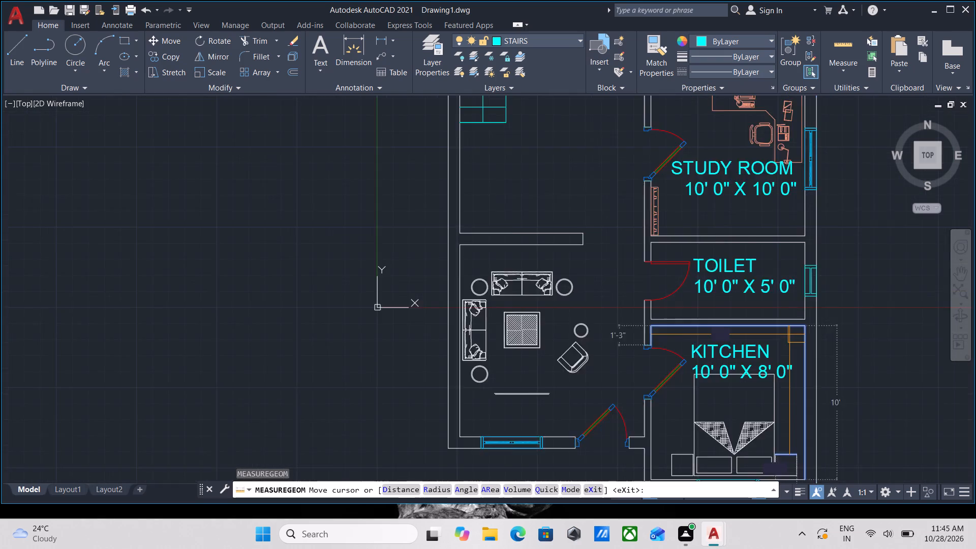
scroll(789, 334, "down", 1)
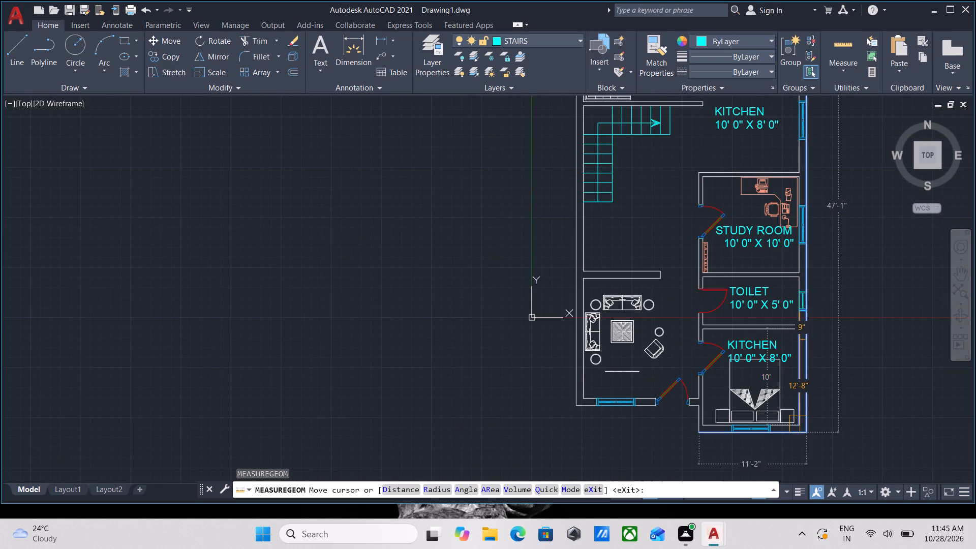
scroll(798, 338, "up", 1)
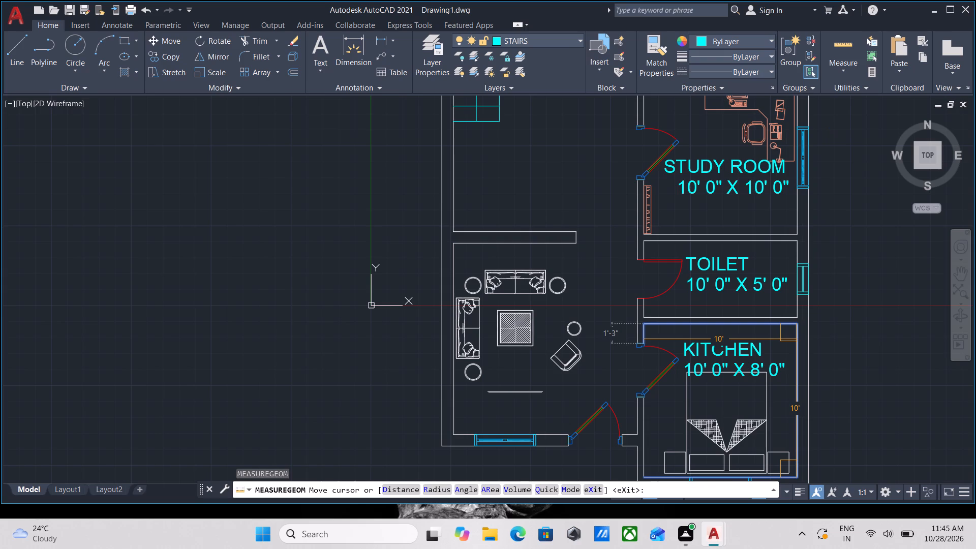
key("Escape")
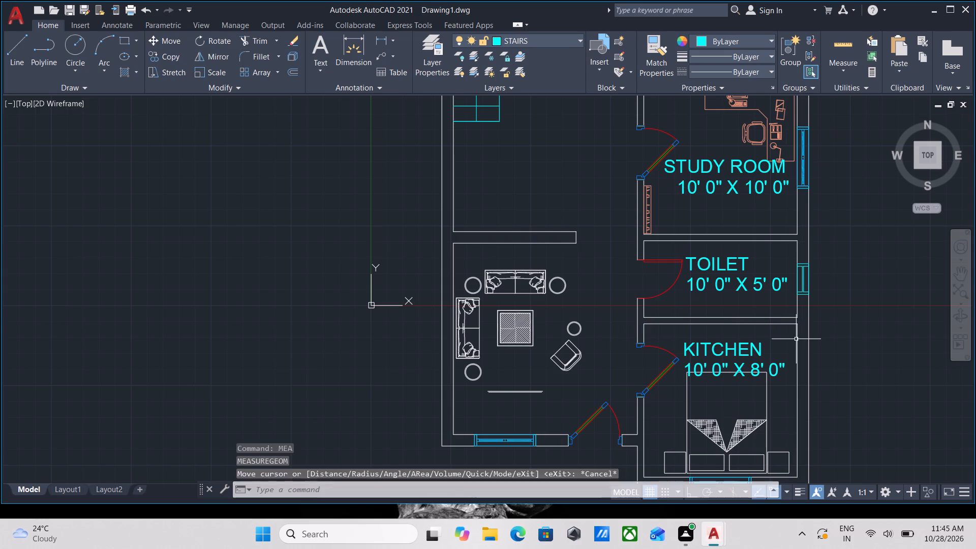
key("Escape")
Rename the KITCHEN text in the room with the bed to BEDROOM.
double_click(717, 349)
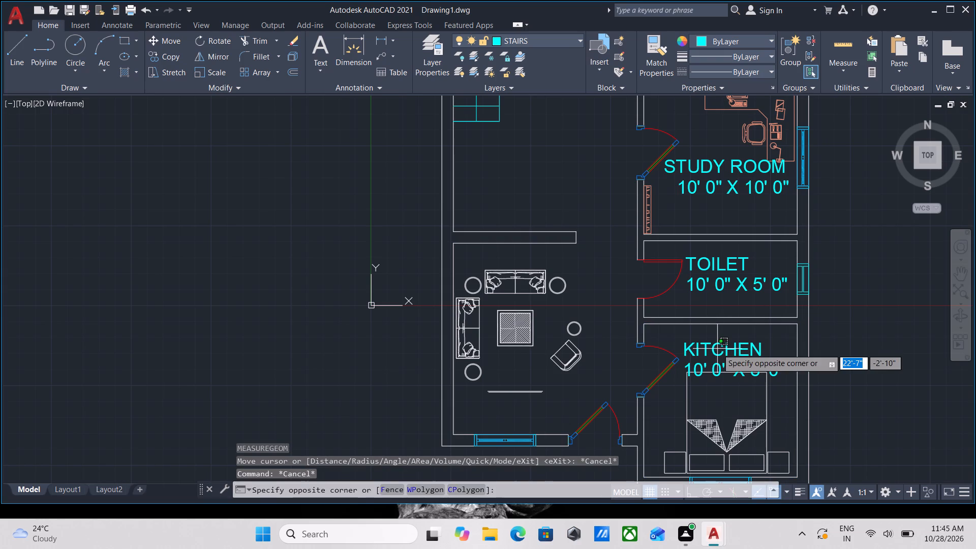
left_click(717, 349)
double_click(699, 348)
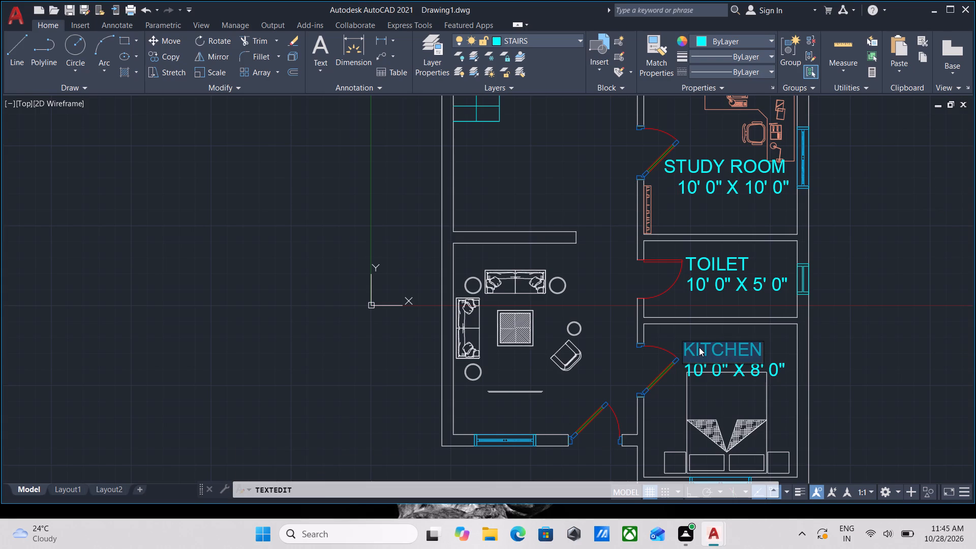
type("BEDROO")
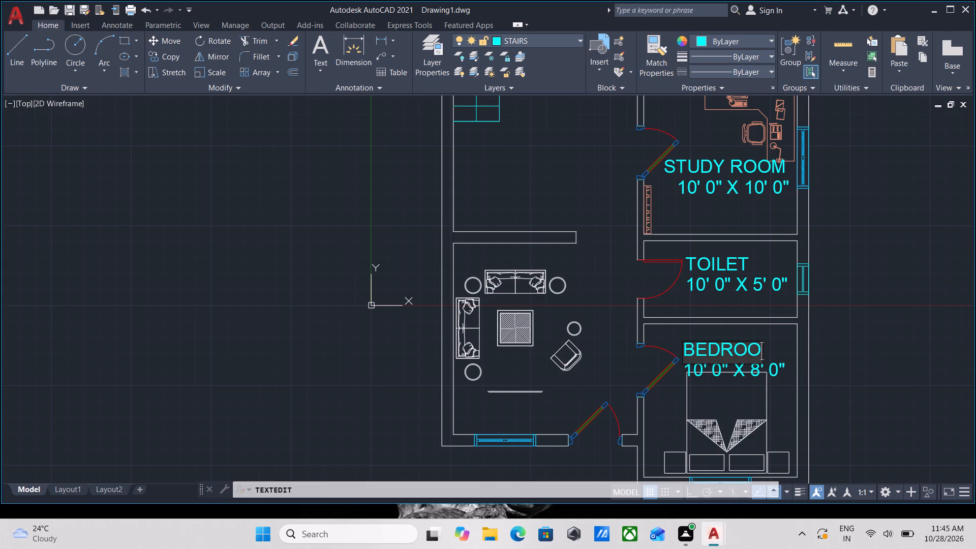
key("m")
key("Return")
key("Return")
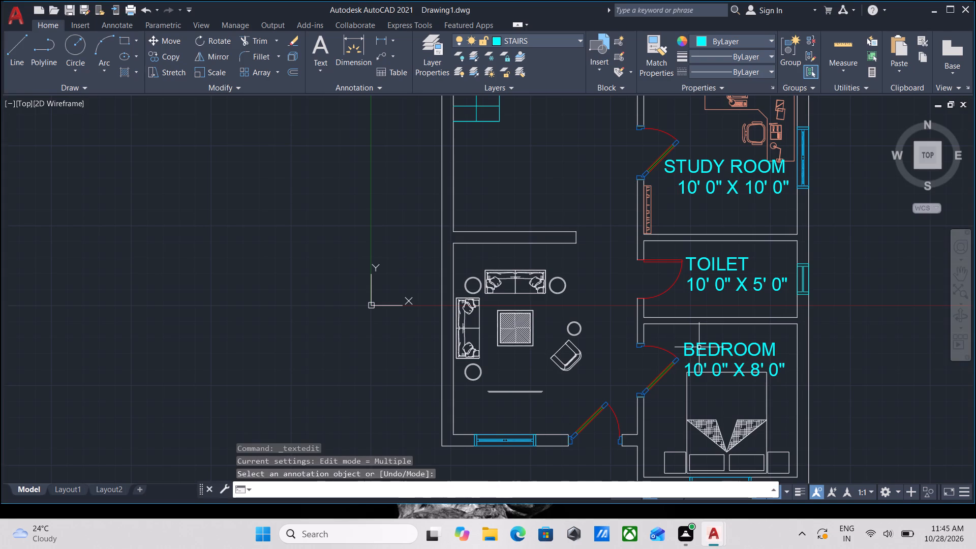
Turn ortho on and move the BEDROOM text straight up to just below the room's upper wall.
scroll(727, 351, "up", 4)
left_click(733, 377)
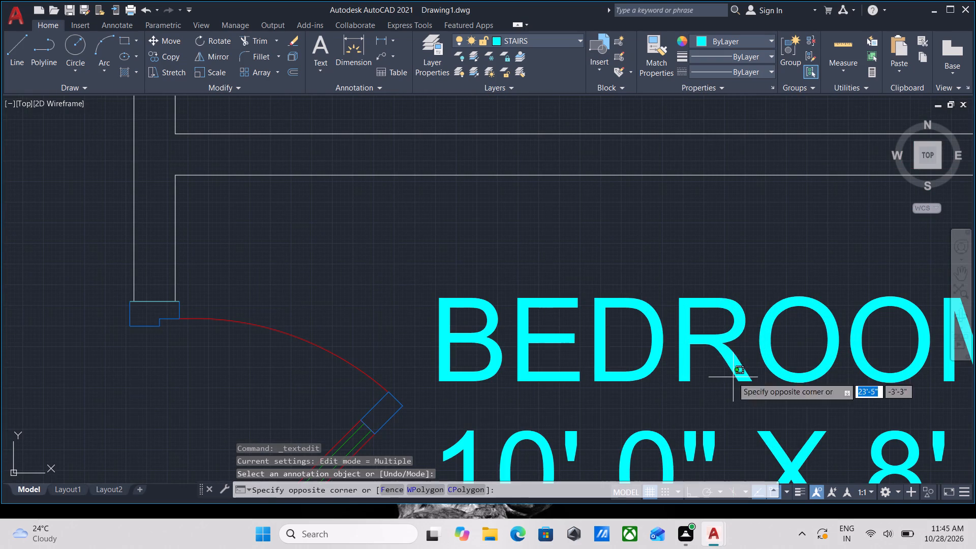
left_click(631, 313)
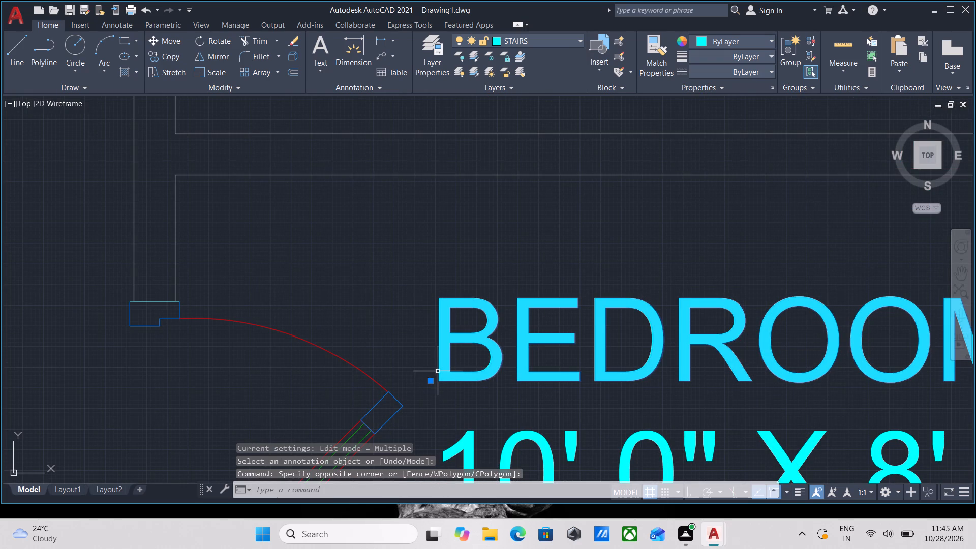
left_click(431, 383)
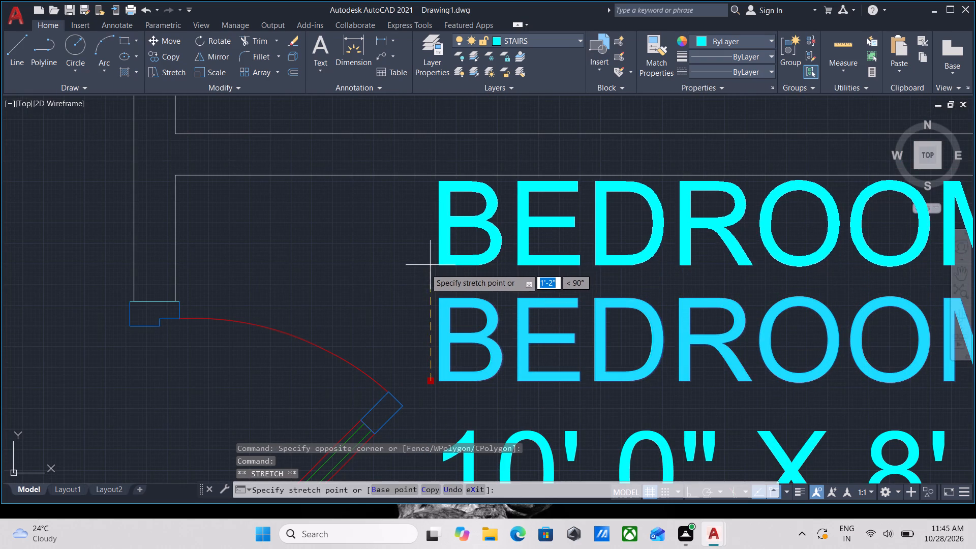
key("F8")
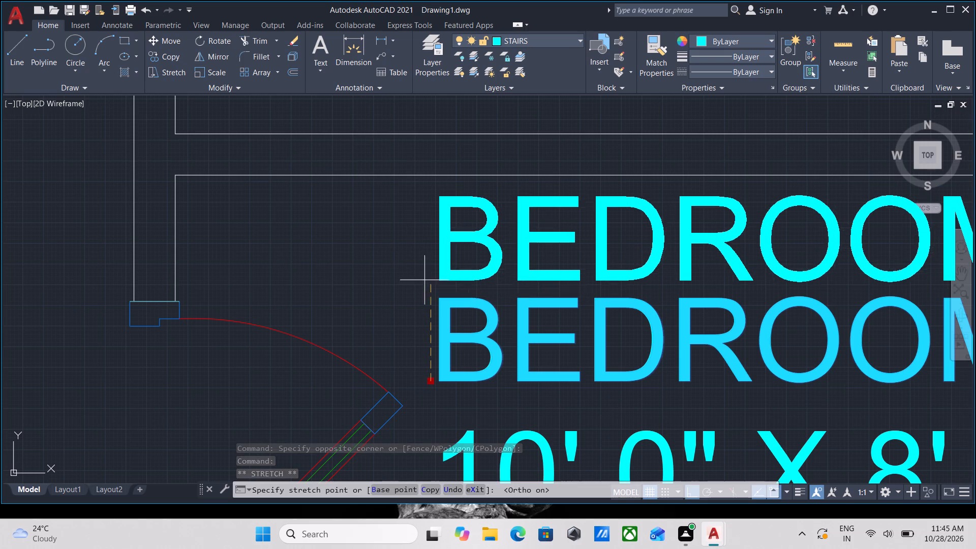
left_click(429, 269)
key("Escape")
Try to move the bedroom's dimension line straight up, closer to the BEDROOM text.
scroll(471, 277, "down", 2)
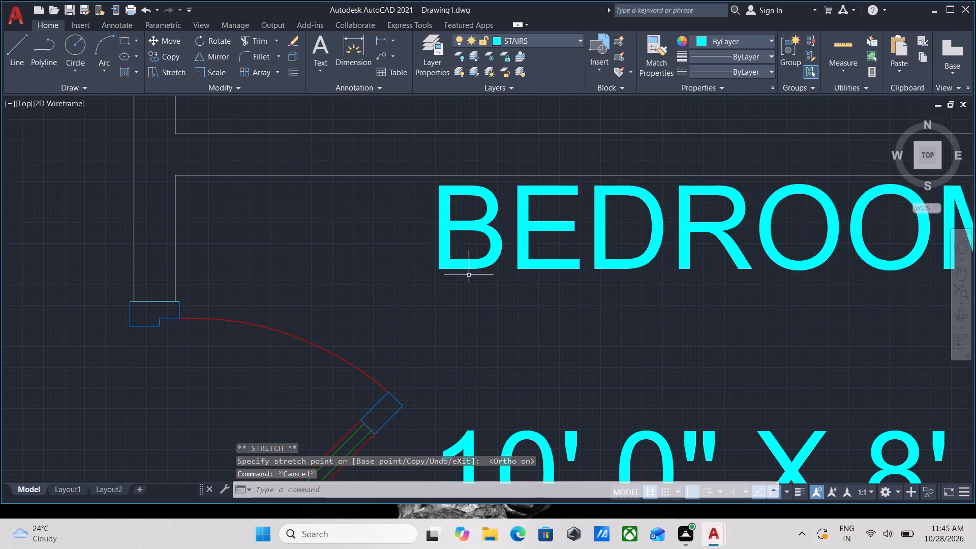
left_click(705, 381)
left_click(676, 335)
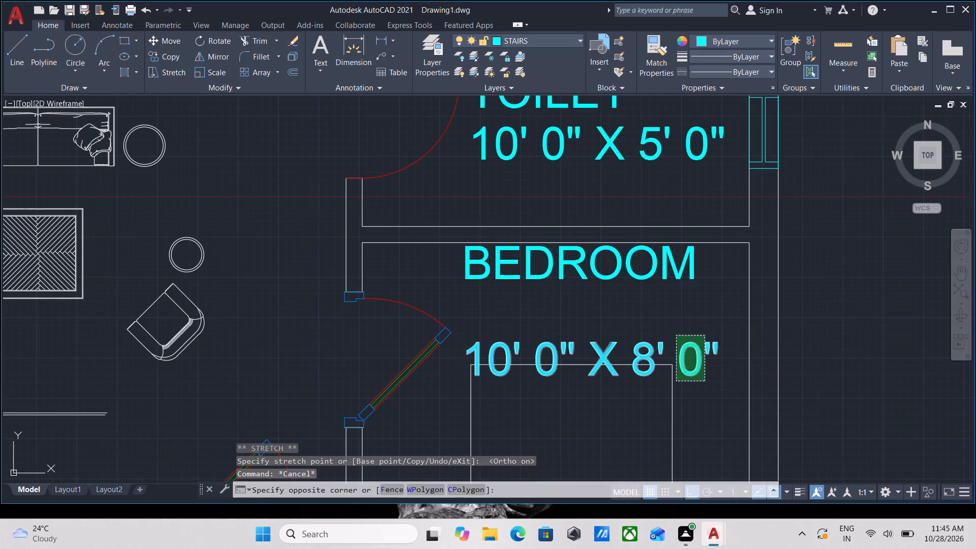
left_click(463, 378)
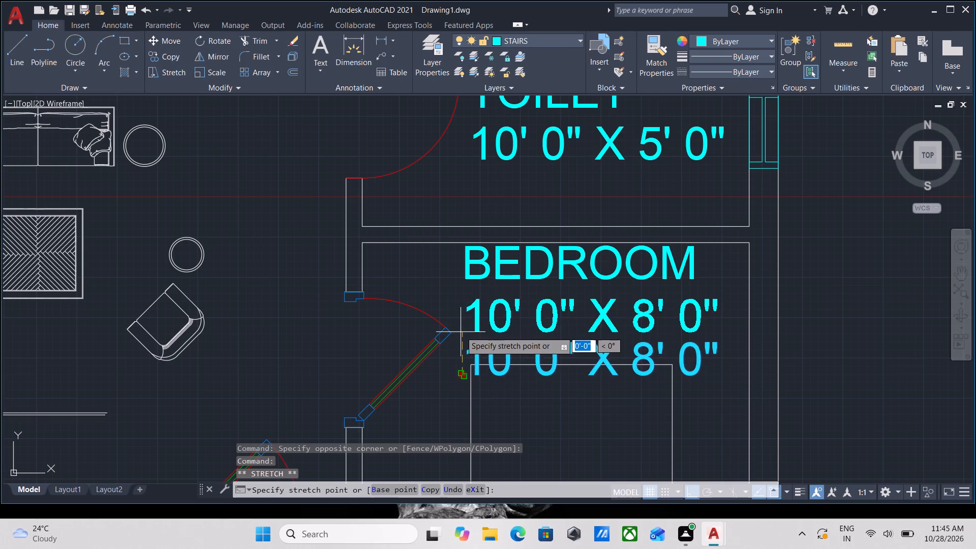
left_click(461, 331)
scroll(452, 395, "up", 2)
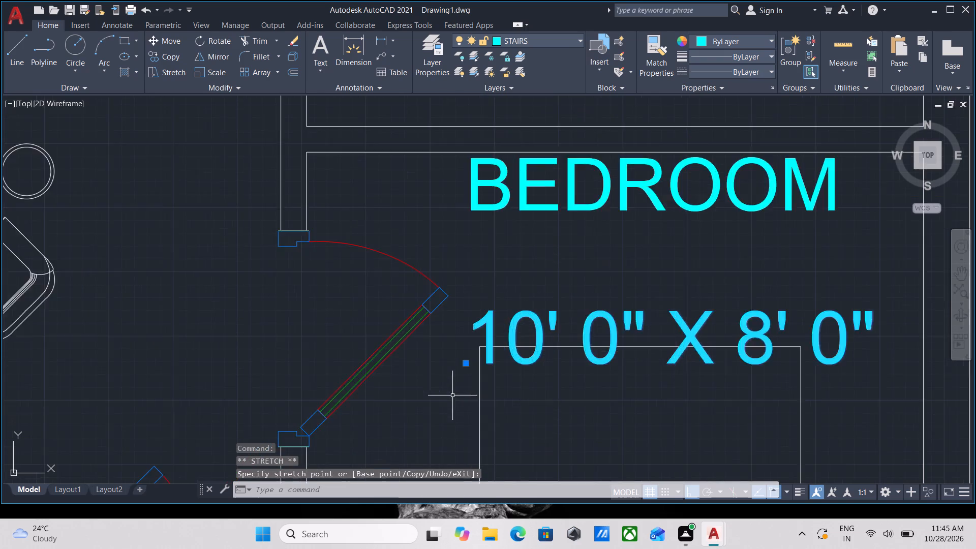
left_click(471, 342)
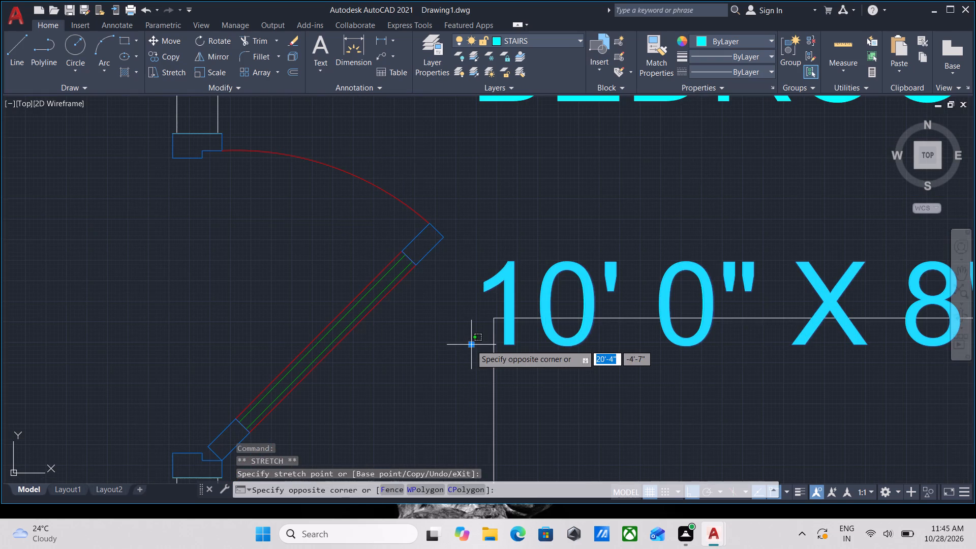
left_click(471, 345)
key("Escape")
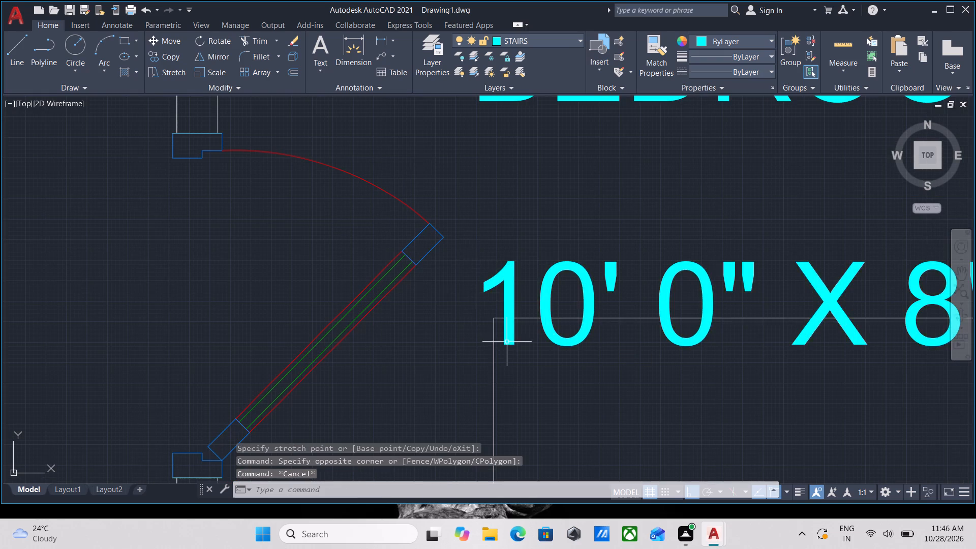
Move the bedroom's dimension line straight up, clear of the bed and directly beneath the BEDROOM text.
scroll(532, 333, "down", 2)
middle_click_drag(532, 333, 517, 347)
scroll(726, 356, "up", 2)
left_click(728, 356)
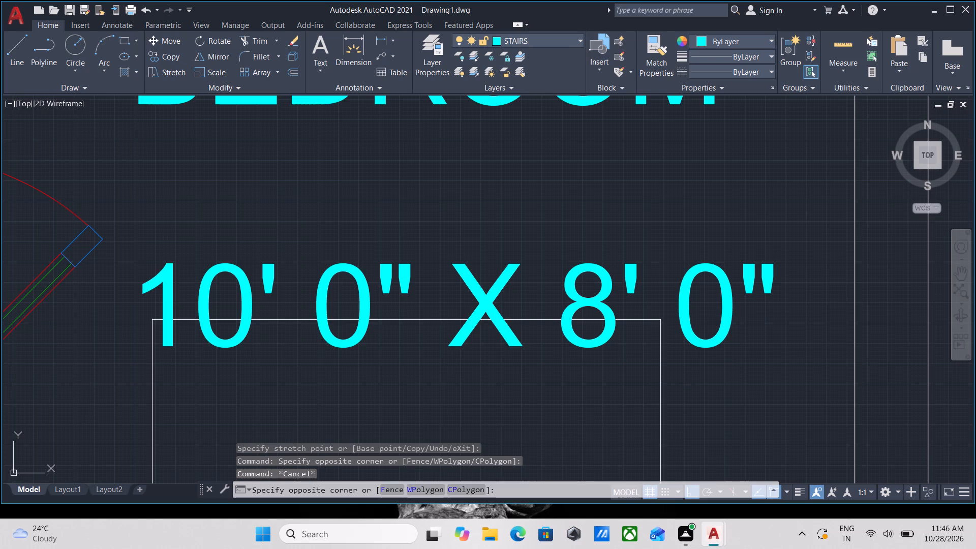
left_click(689, 290)
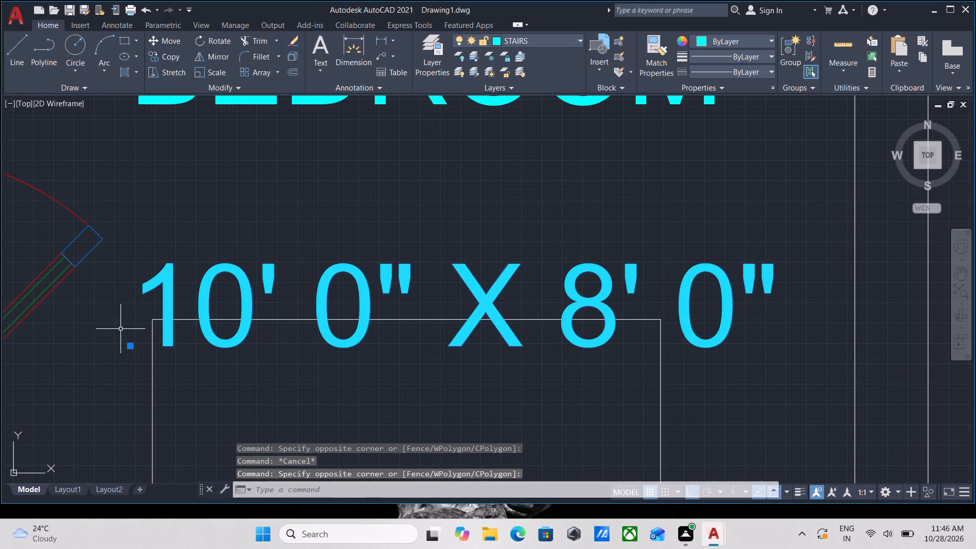
left_click(127, 345)
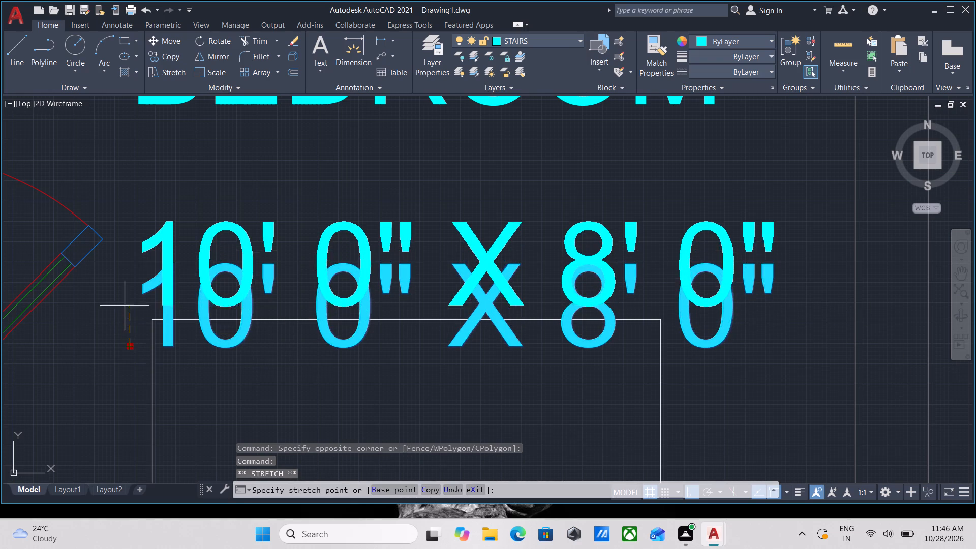
left_click(154, 231)
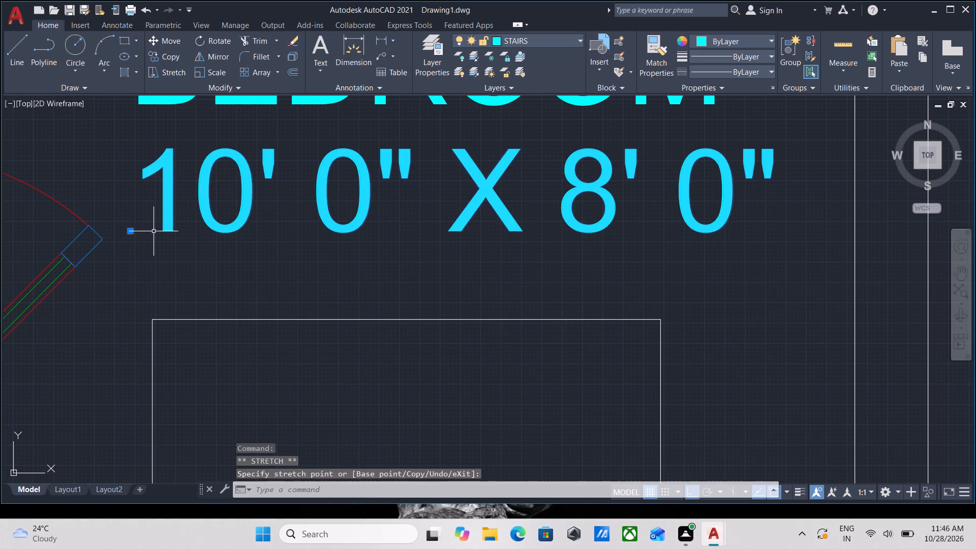
key("Escape")
Change the bedroom label's dimension line to 10' 0" X 10' 0".
middle_click_drag(502, 262, 521, 353)
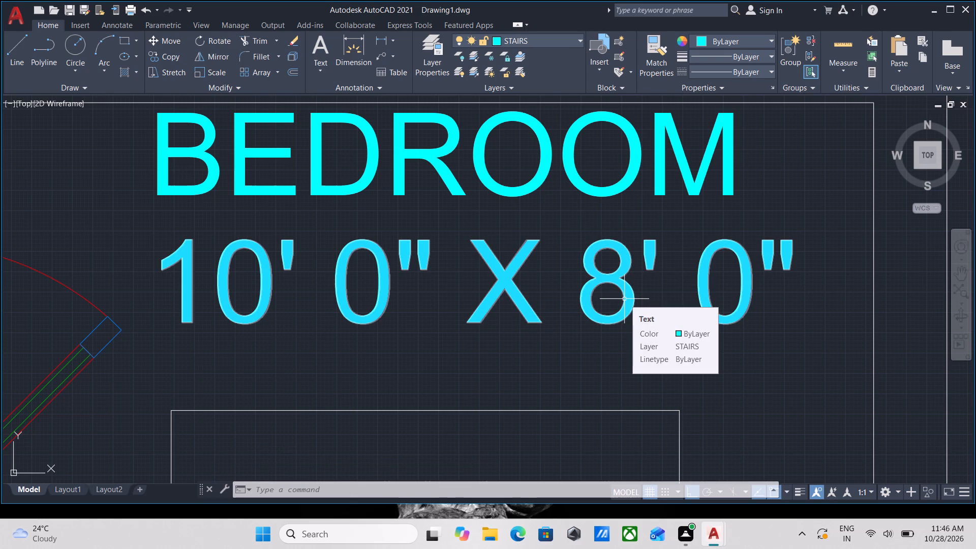
triple_click(618, 280)
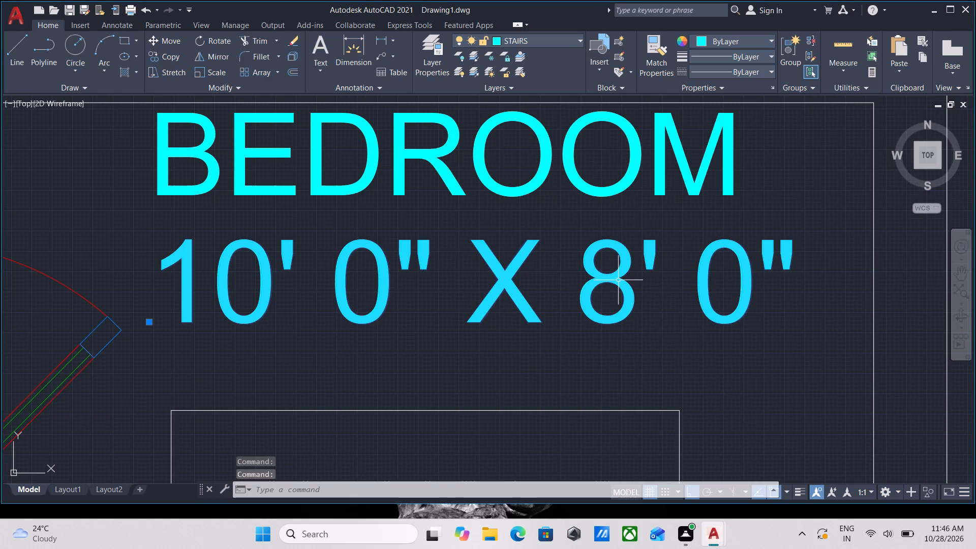
left_click(618, 280)
double_click(603, 271)
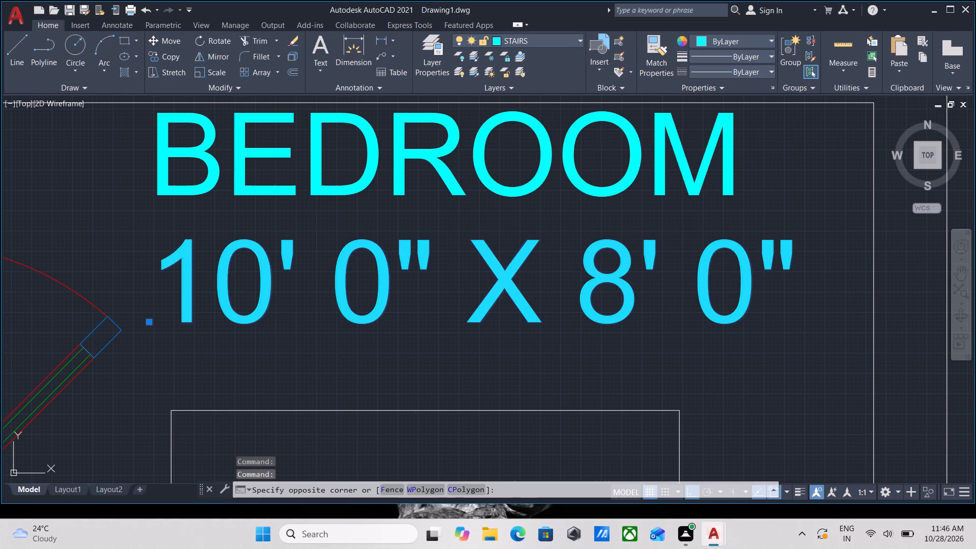
left_click(599, 279)
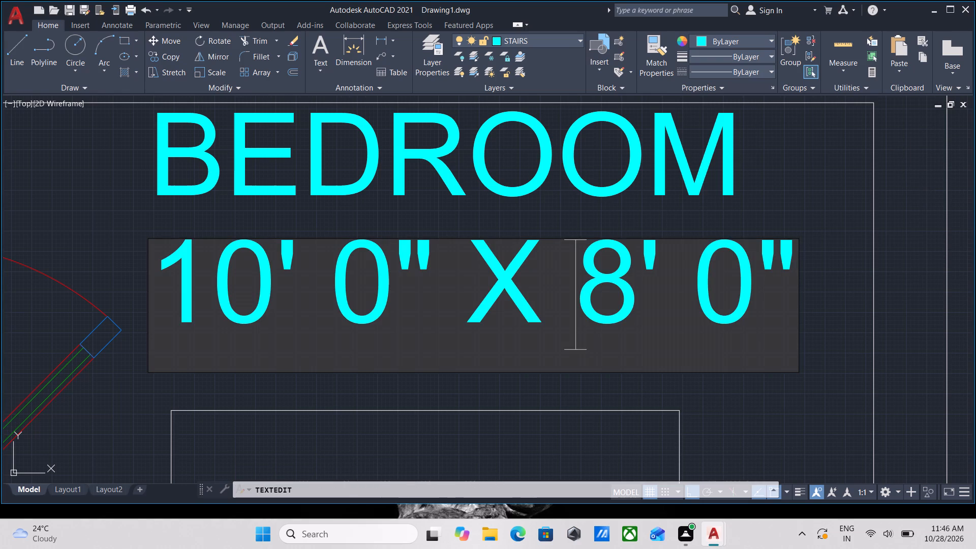
left_click(616, 279)
key("BackSpace")
type("10")
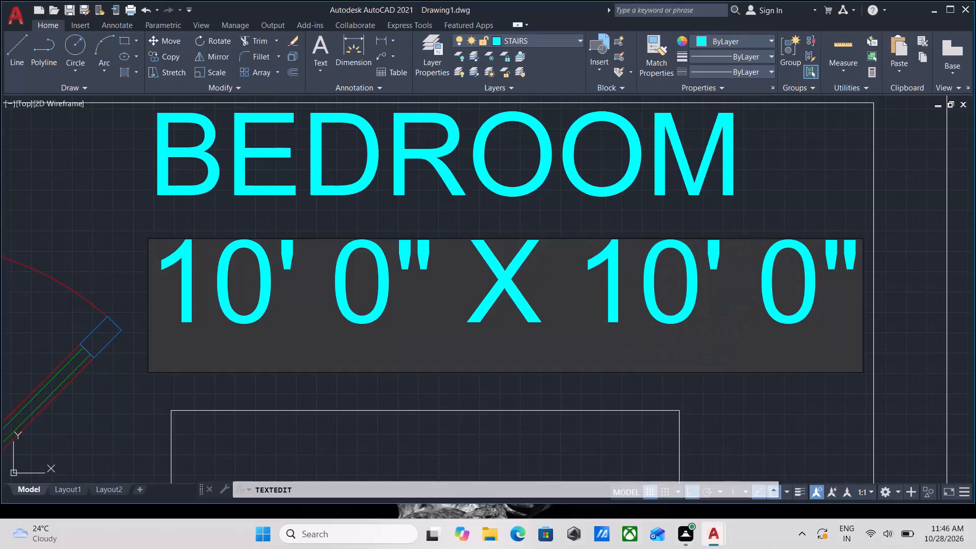
key("Return")
key("Return")
Measure the width and length of the furnished sitting area across from the bedroom and toilet.
scroll(626, 282, "down", 4)
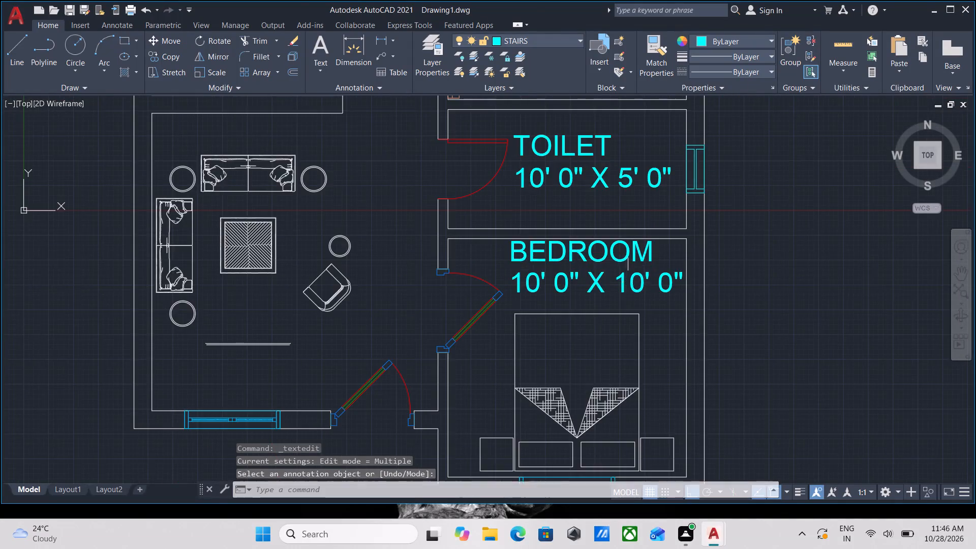
scroll(628, 282, "down", 1)
middle_click_drag(628, 282, 672, 337)
scroll(567, 339, "up", 2)
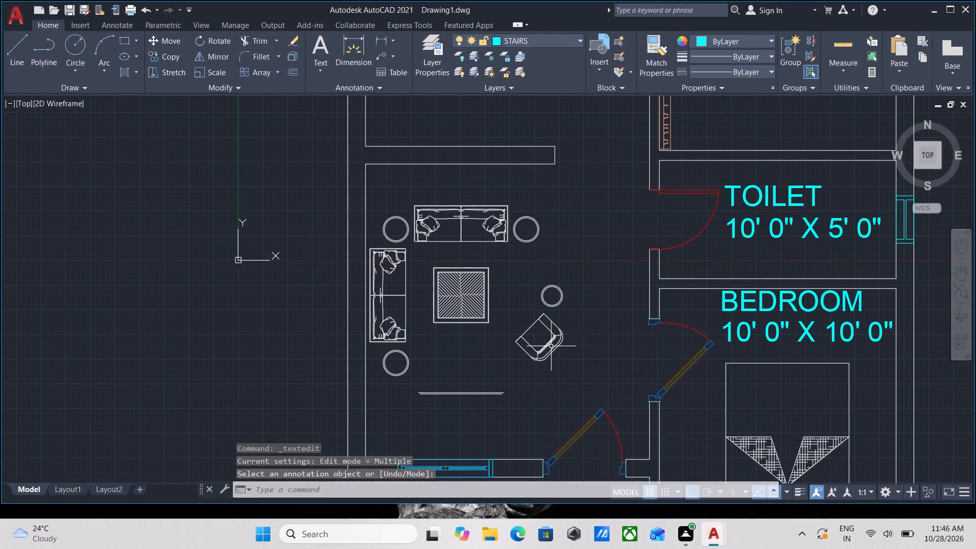
type("MEA")
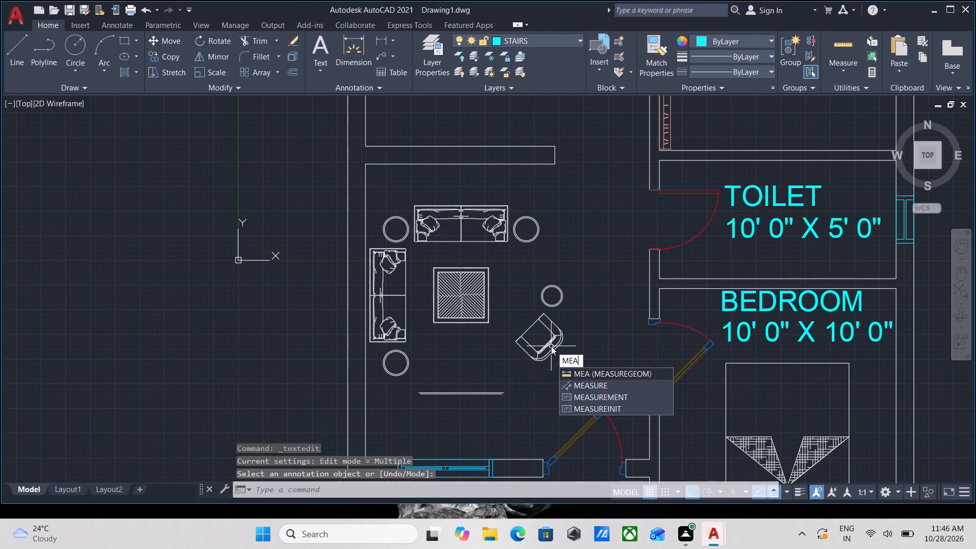
key("Return")
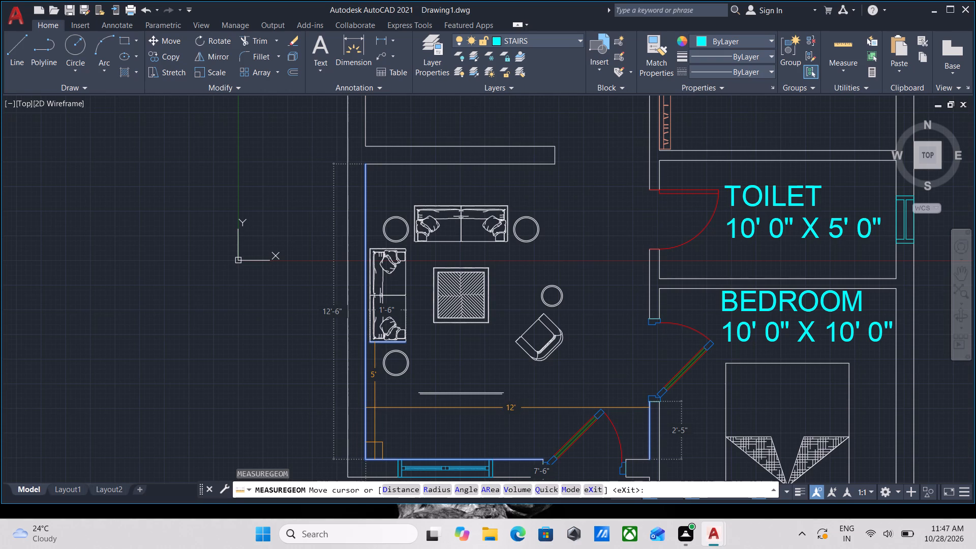
scroll(375, 408, "up", 1)
scroll(375, 408, "down", 1)
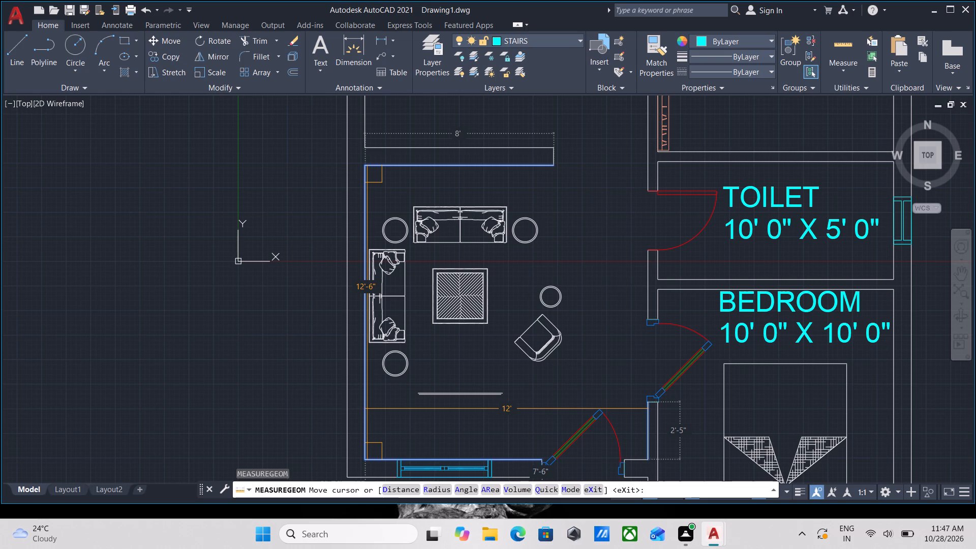
key("Escape")
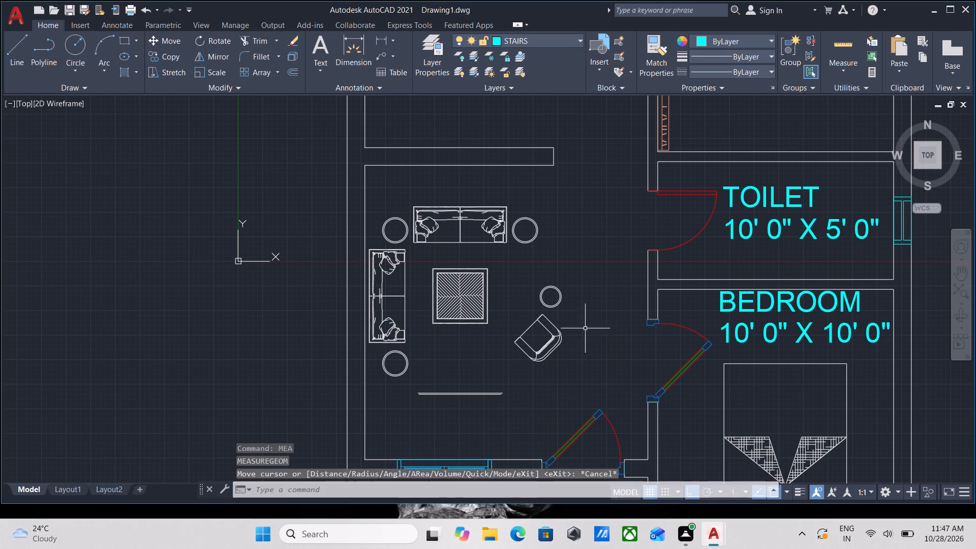
Copy the bedroom's two-line label with ortho off into the sitting area, just below the armchair and beside the lower round table.
left_click(790, 354)
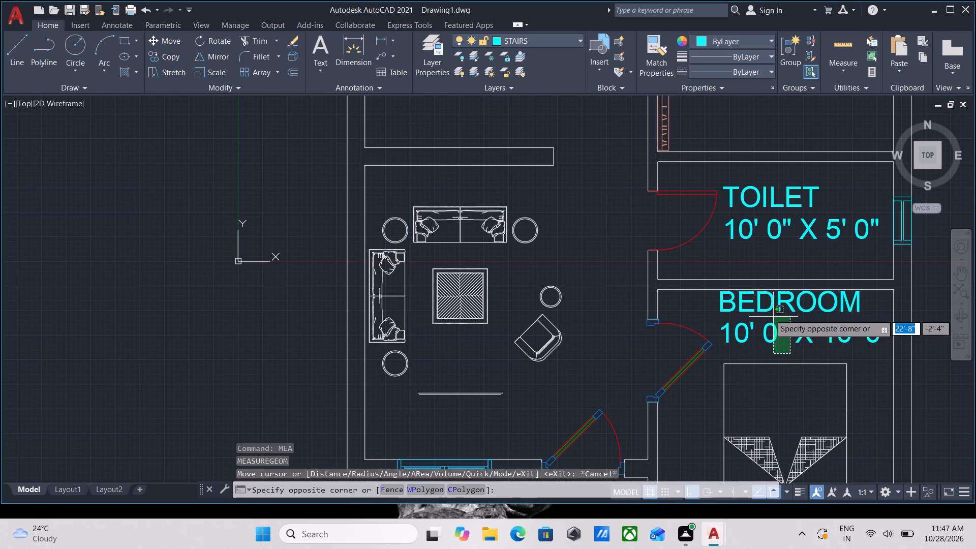
left_click(749, 297)
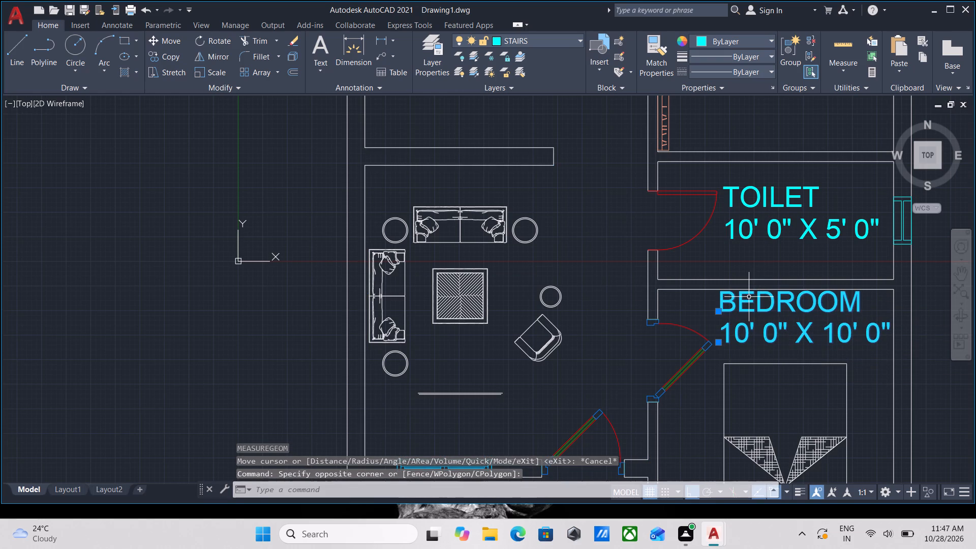
type("CO")
key("Return")
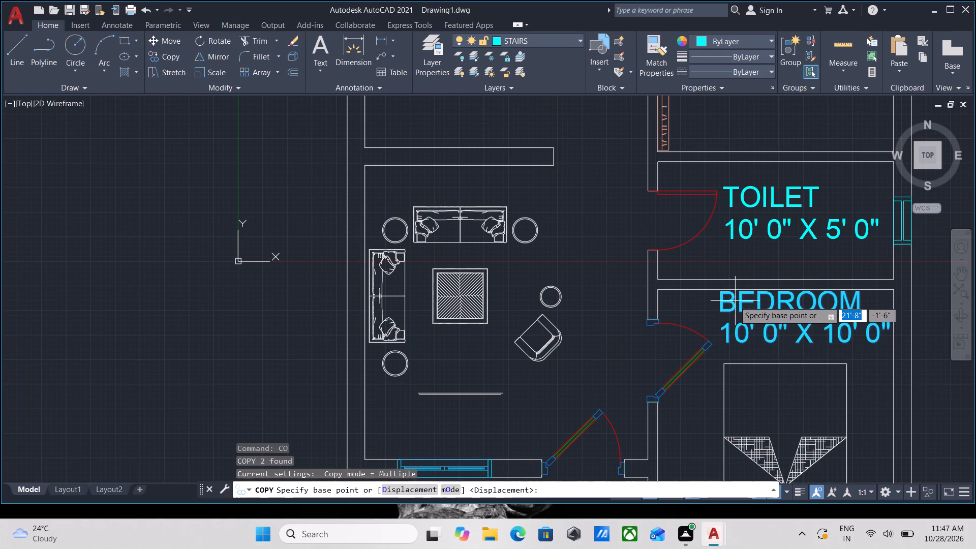
left_click(722, 311)
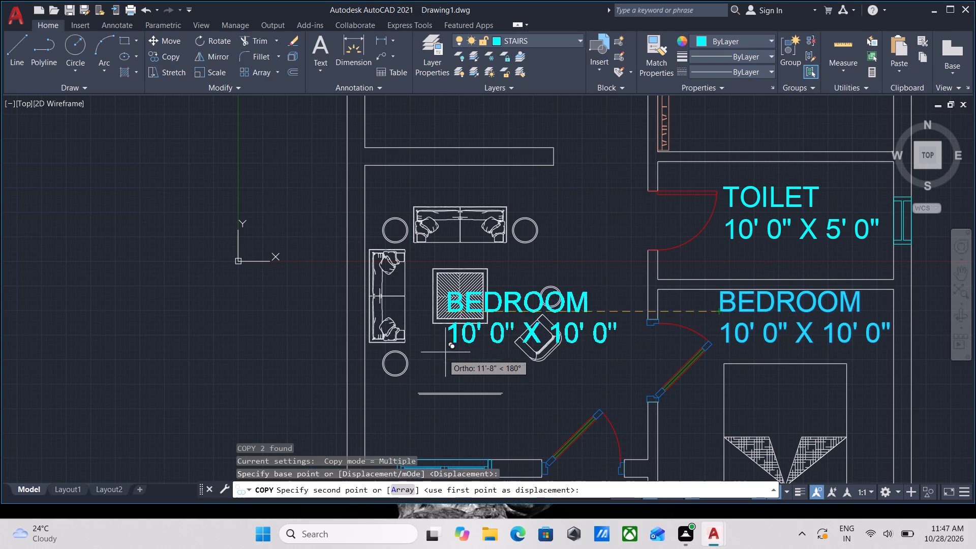
key("F8")
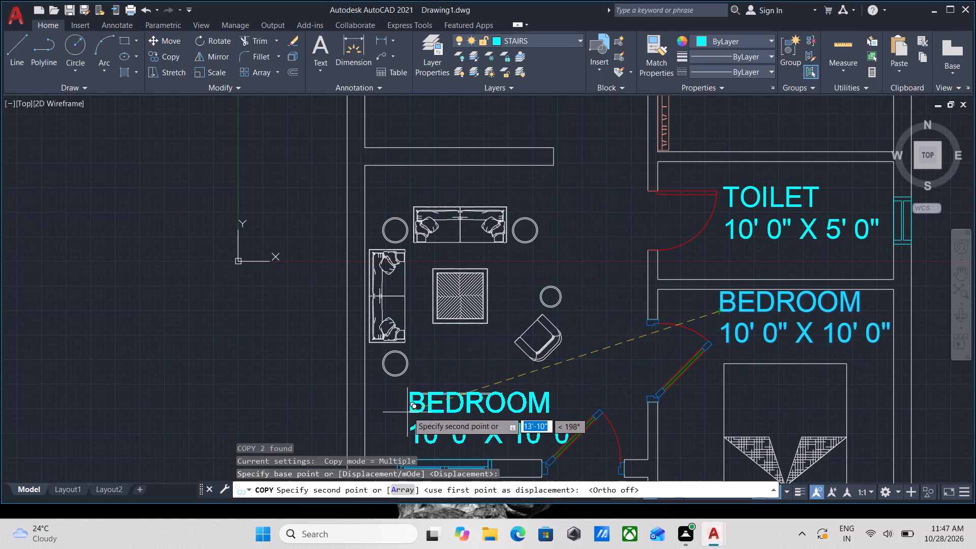
scroll(411, 409, "up", 2)
scroll(433, 358, "down", 2)
middle_click_drag(410, 365, 482, 378)
scroll(485, 361, "down", 1)
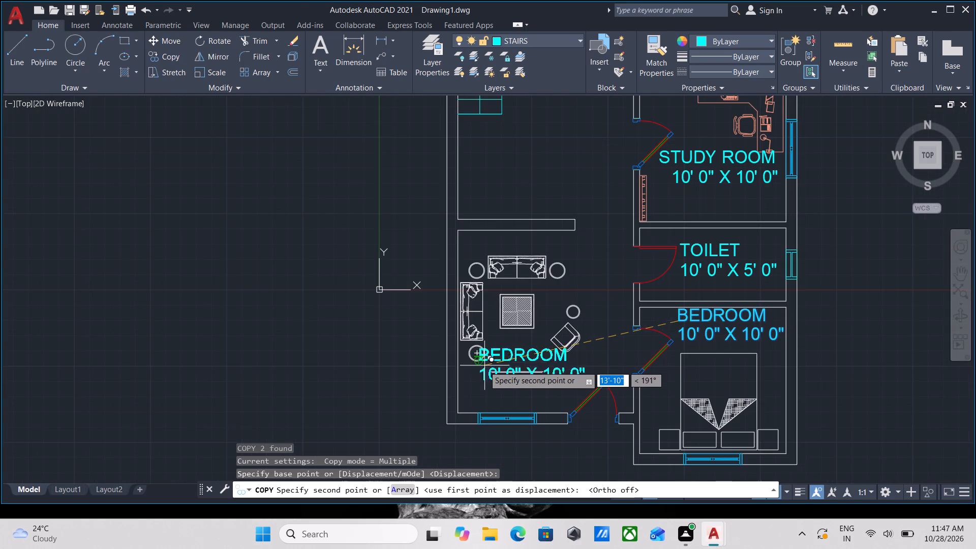
scroll(483, 369, "up", 2)
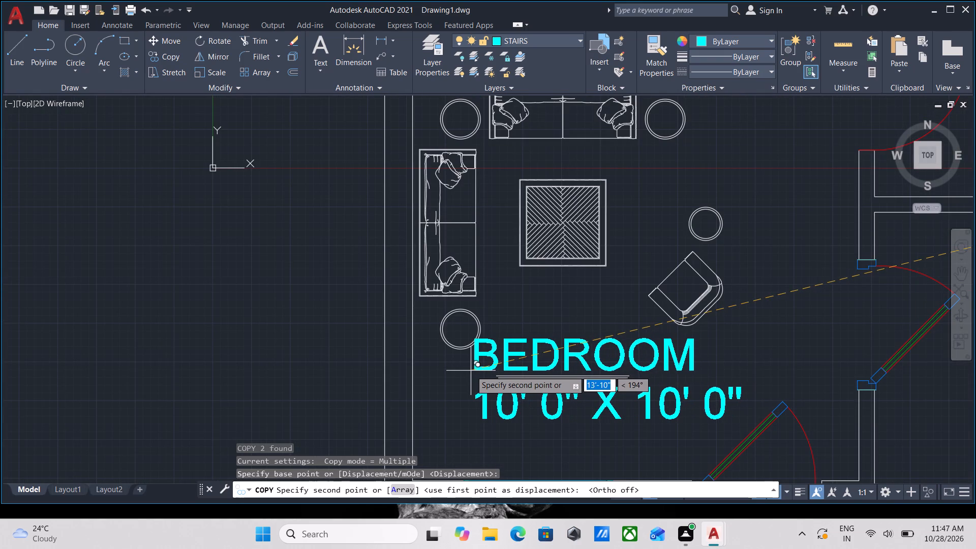
left_click(481, 370)
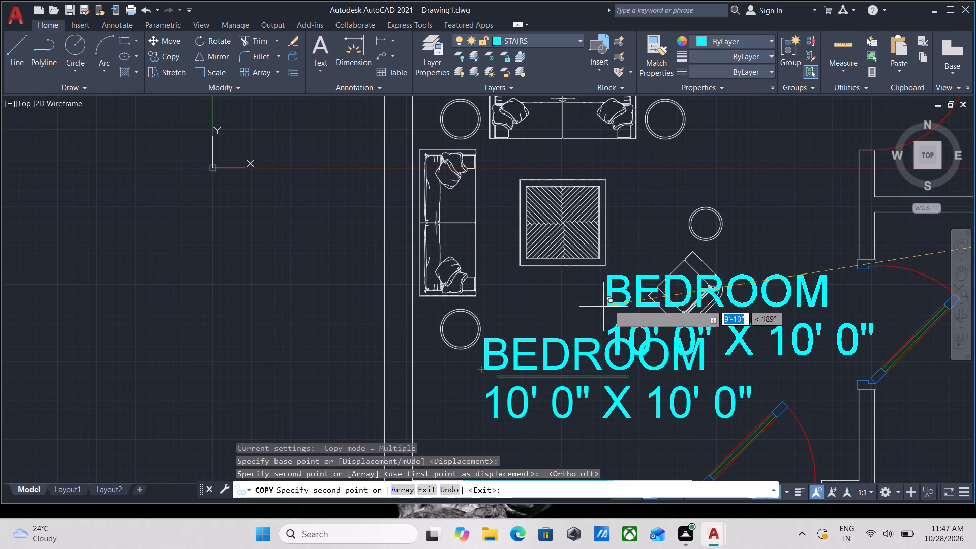
key("Escape")
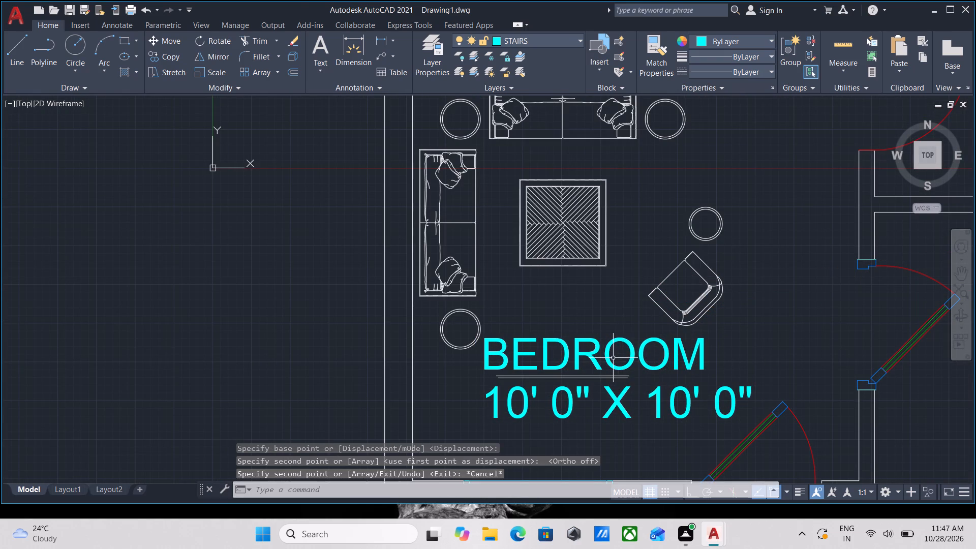
Change the copied BEDROOM text in the sitting area to FAMILY LOUNGE.
triple_click(623, 343)
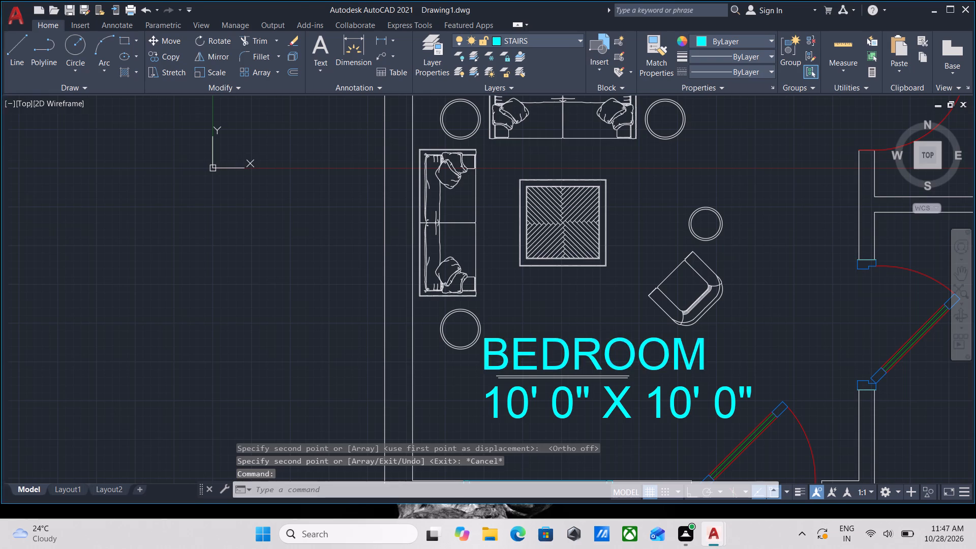
left_click_drag(706, 352, 669, 361)
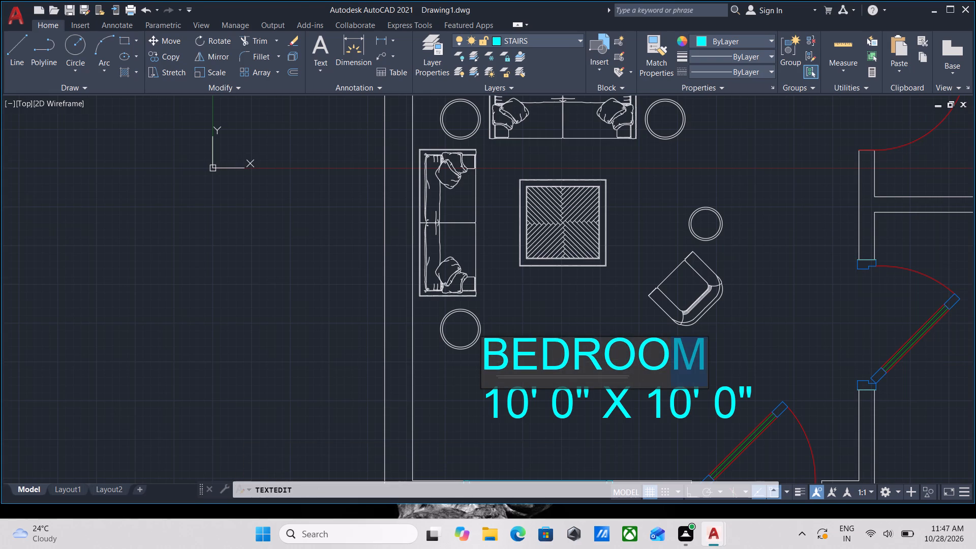
left_click_drag(669, 361, 492, 370)
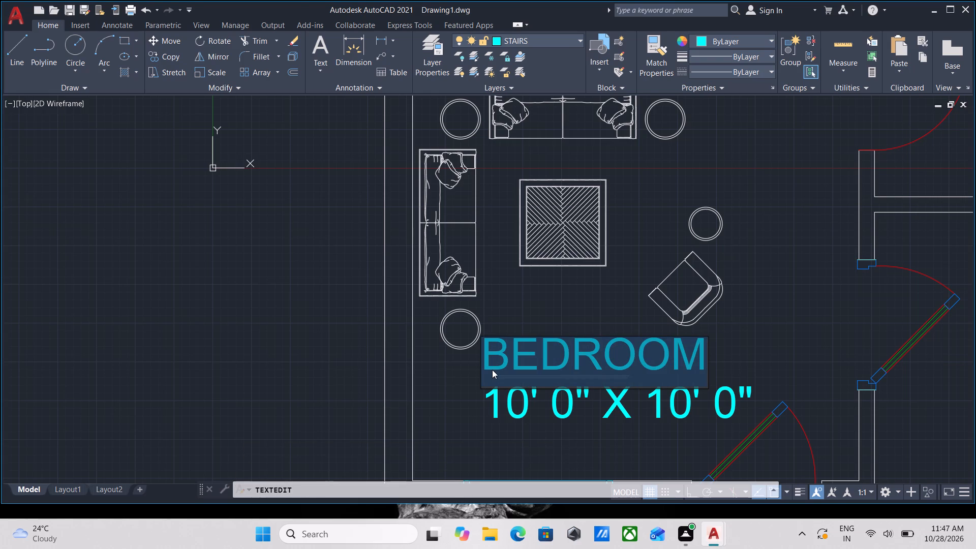
type("FA")
type("MILY")
key("space")
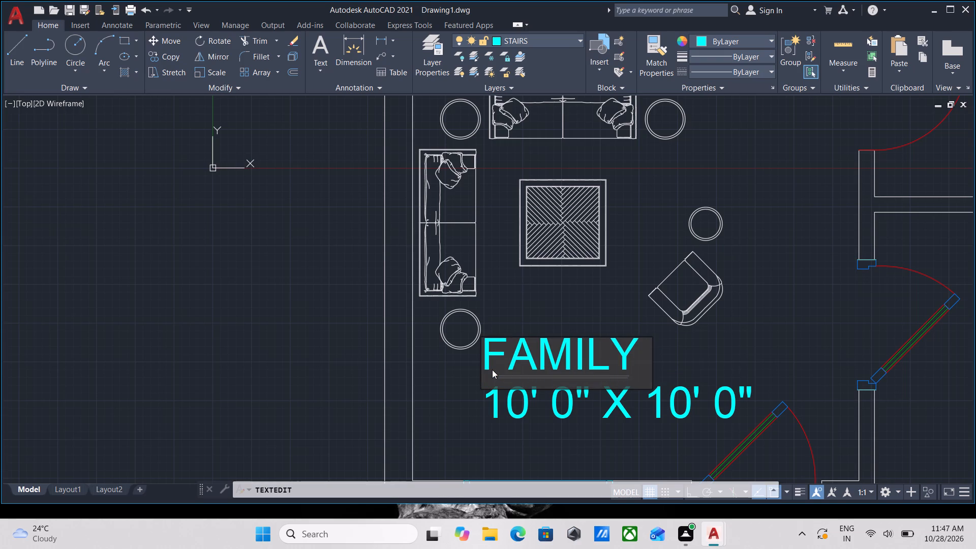
type("LOUNGW")
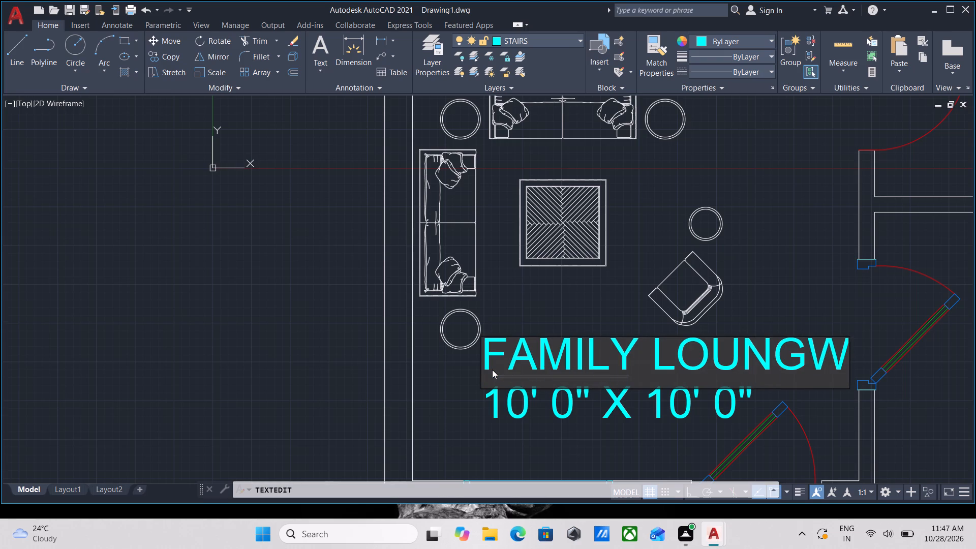
key("BackSpace")
key("e")
key("Return")
key("Return")
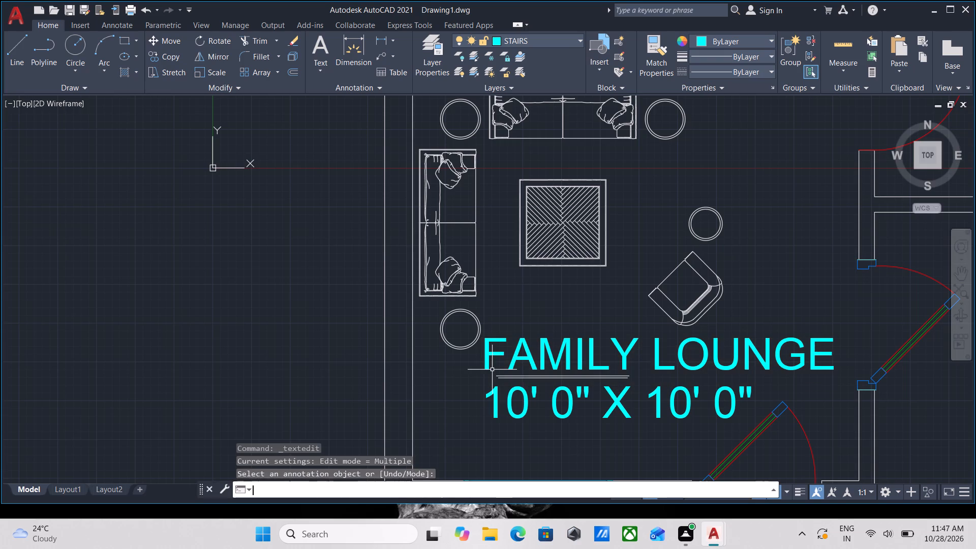
Change the dimension line under FAMILY LOUNGE to 12'0" X 12'6".
double_click(525, 400)
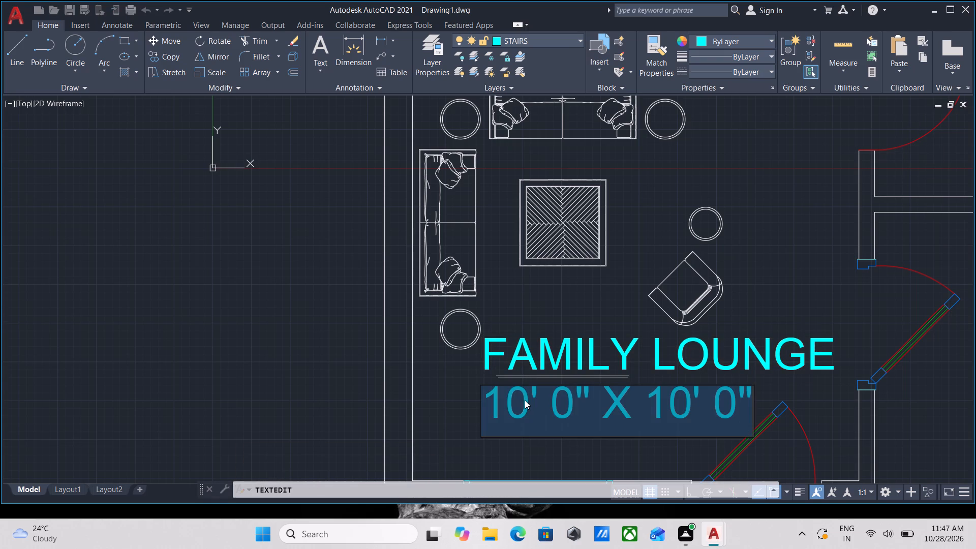
type("12'")
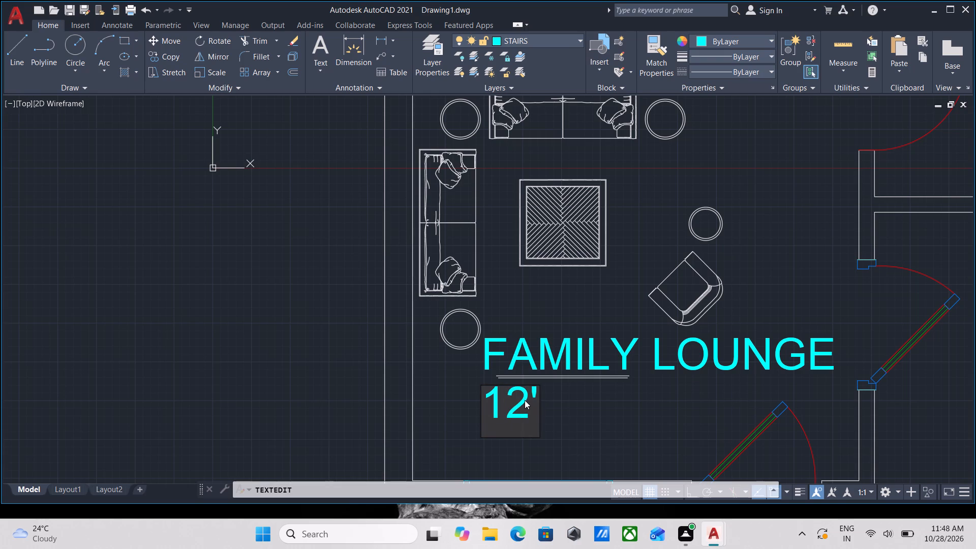
key("0")
key("shift+quotedbl")
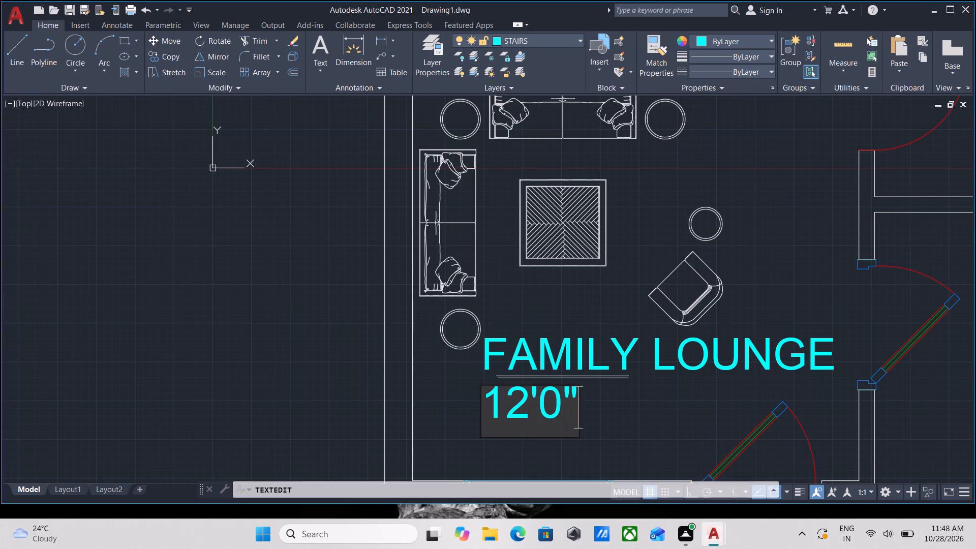
key("space")
type("X")
key("space")
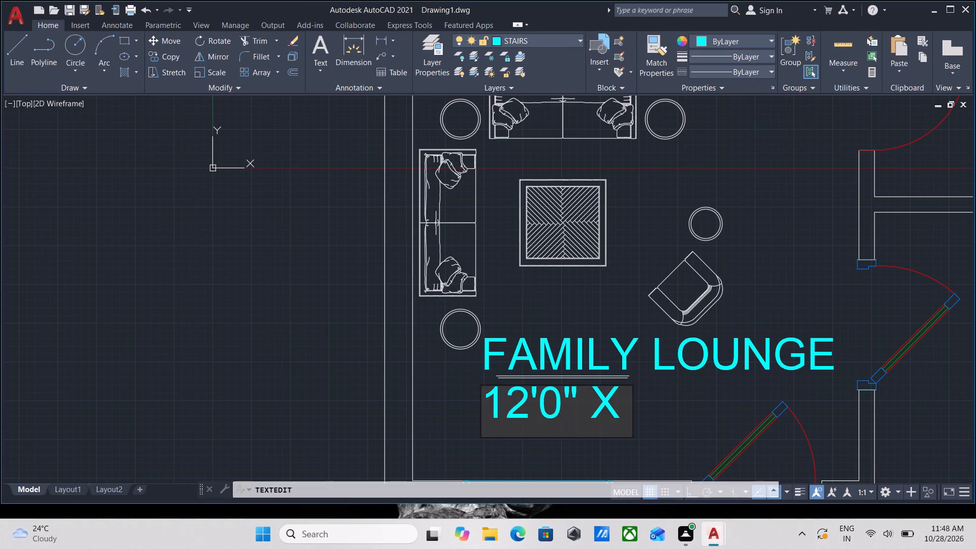
type("12")
key("apostrophe")
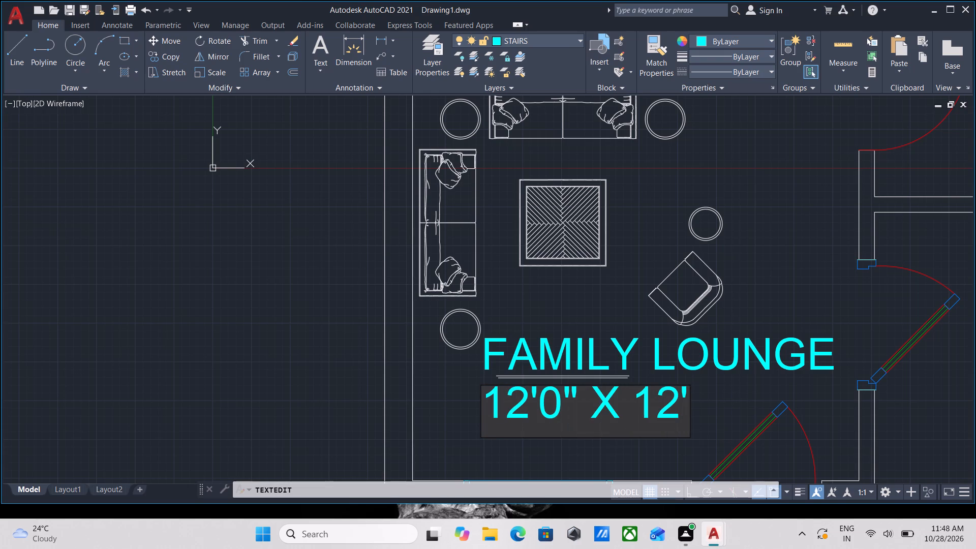
key("6")
key("shift+quotedbl")
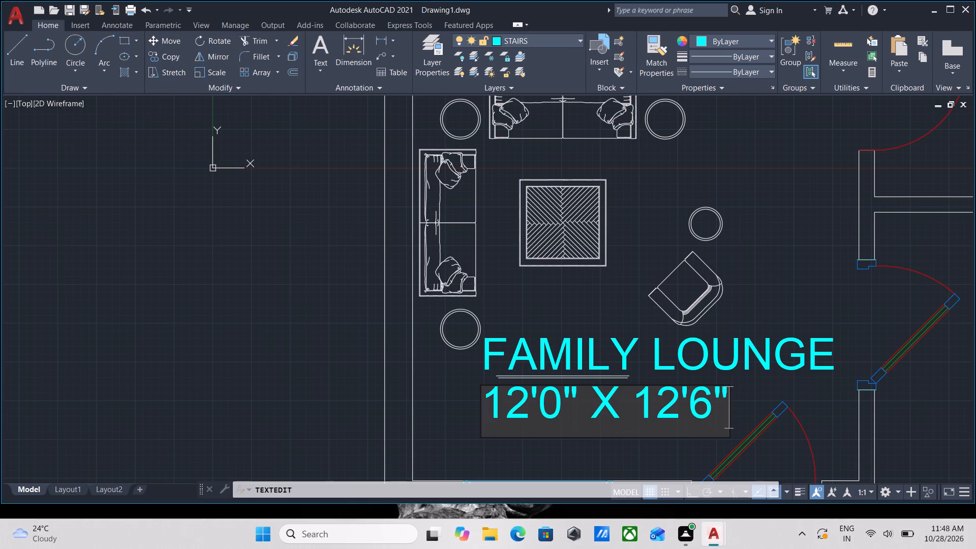
key("Return")
key("Return")
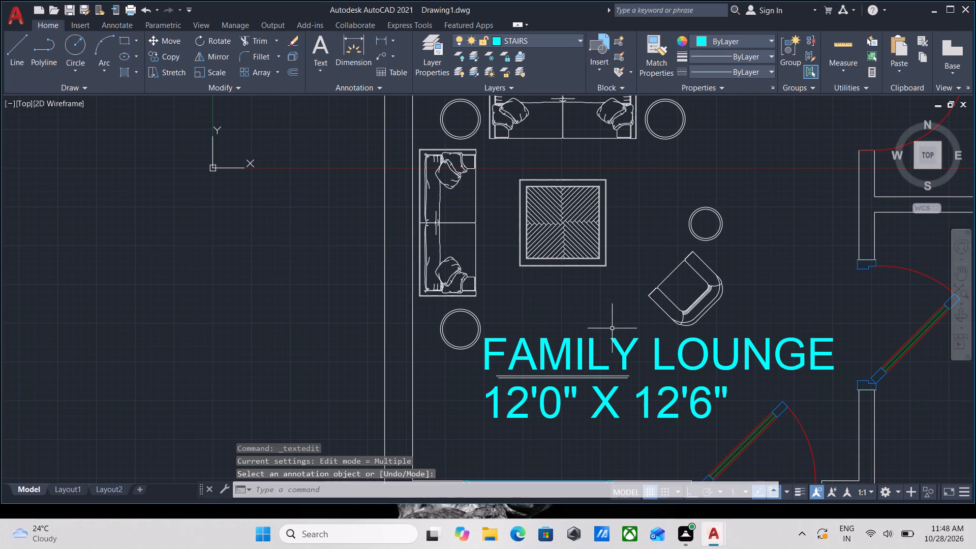
Measure the width and length of the open area between the upper kitchen and the study room.
scroll(618, 325, "down", 2)
middle_click_drag(632, 338, 632, 377)
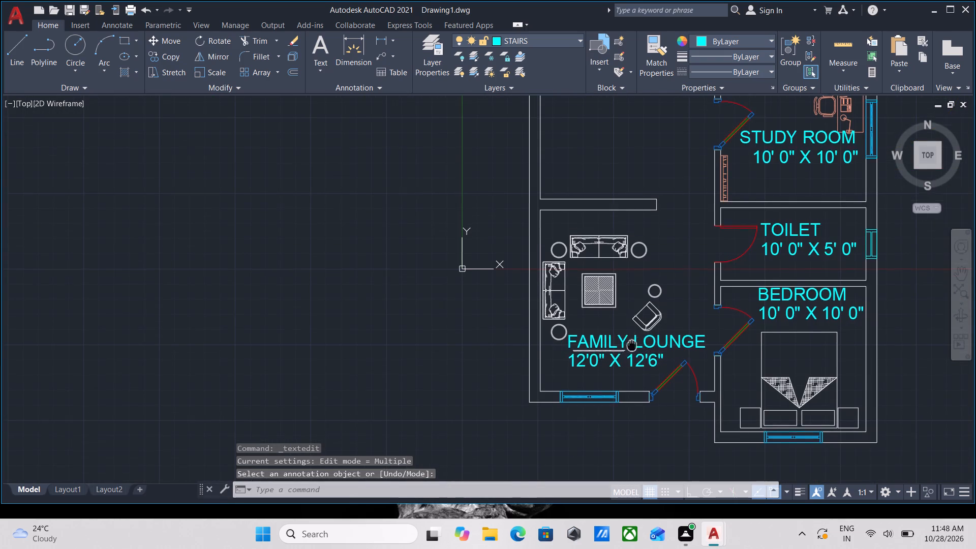
middle_click_drag(632, 377, 643, 426)
scroll(633, 344, "down", 1)
middle_click_drag(637, 374, 654, 427)
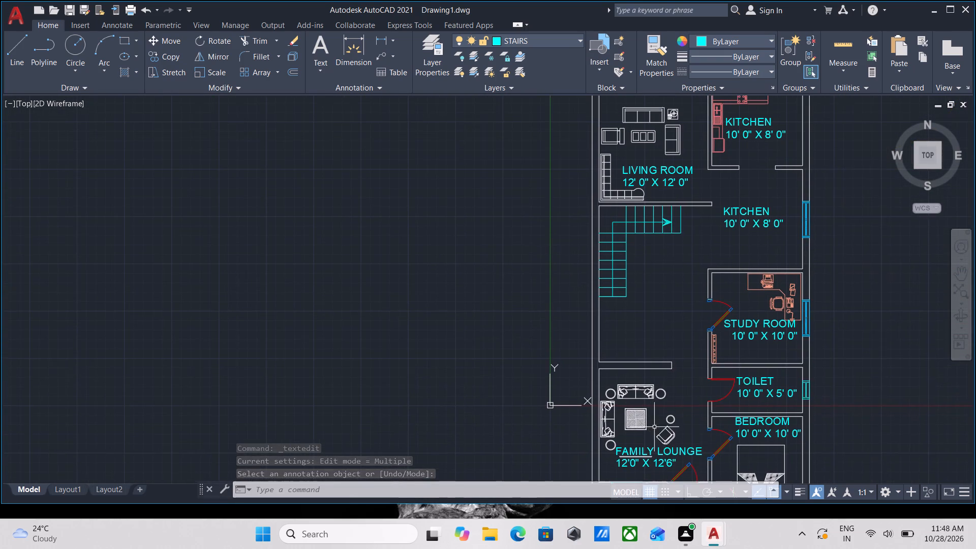
middle_click_drag(712, 307, 698, 398)
scroll(756, 297, "up", 2)
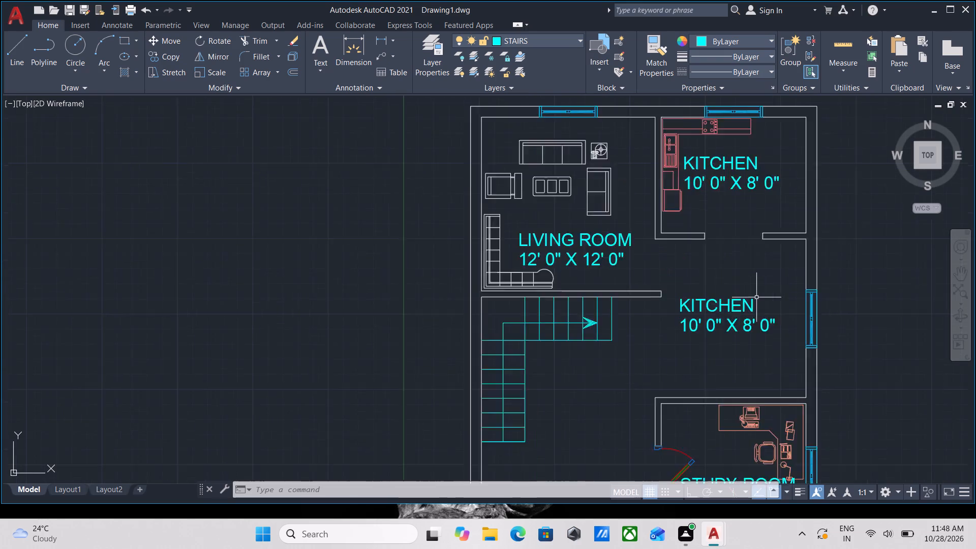
middle_click_drag(756, 297, 710, 398)
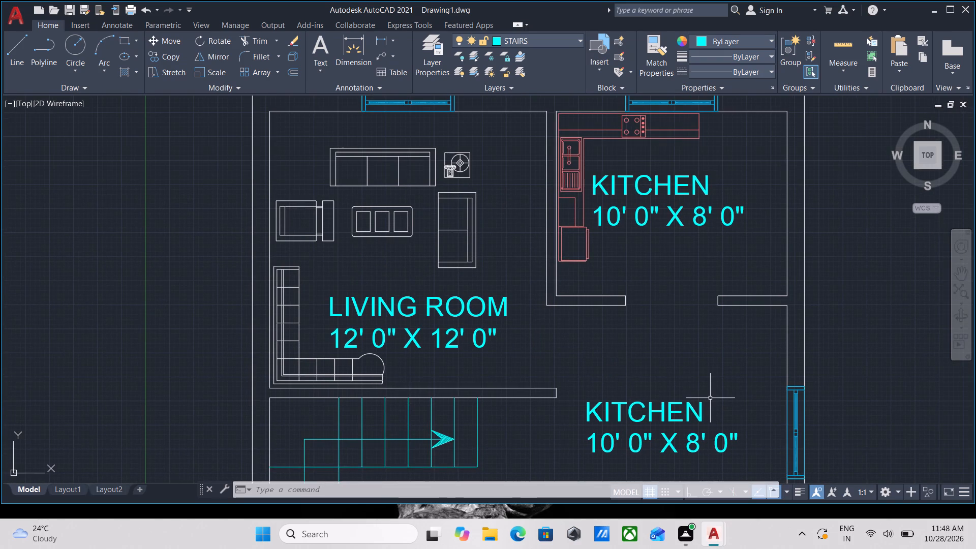
type("MEA")
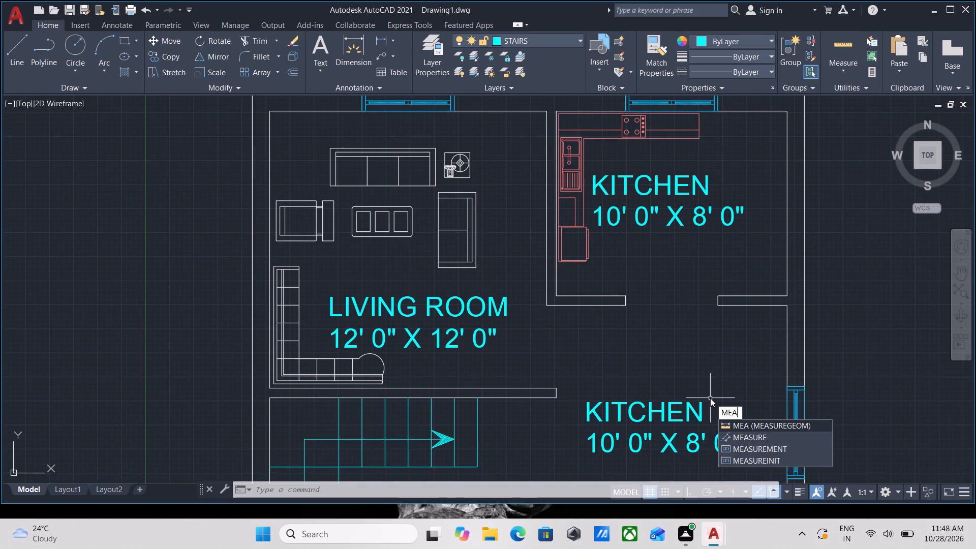
key("Return")
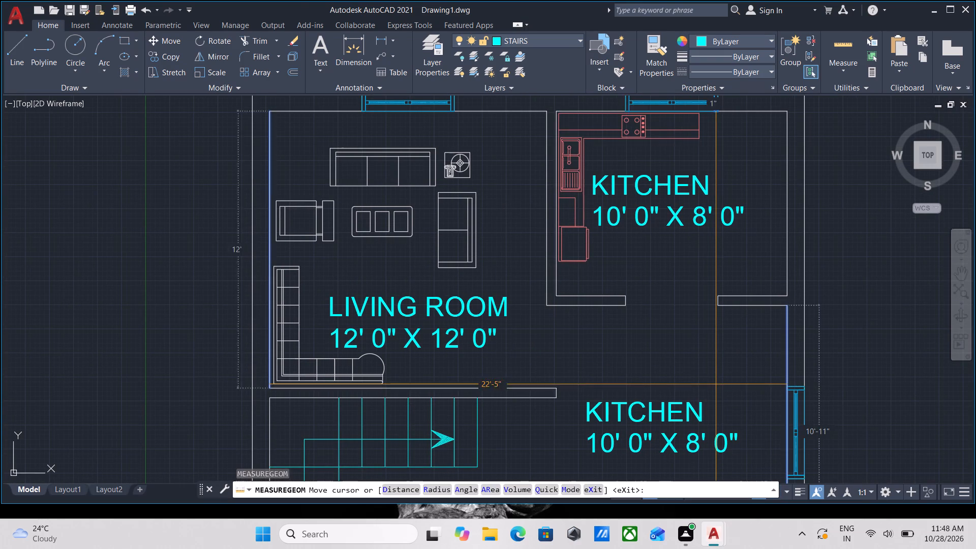
middle_click_drag(730, 390, 732, 374)
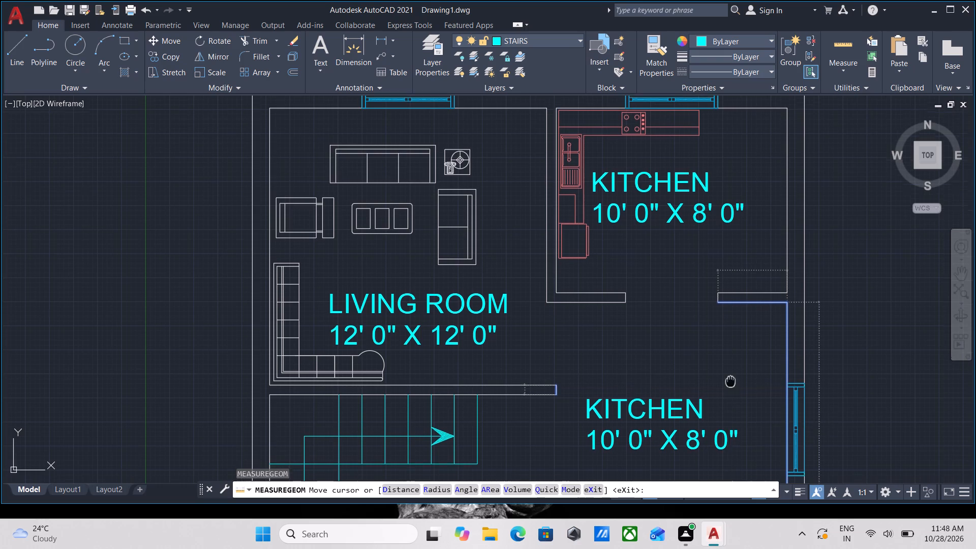
middle_click_drag(732, 374, 750, 305)
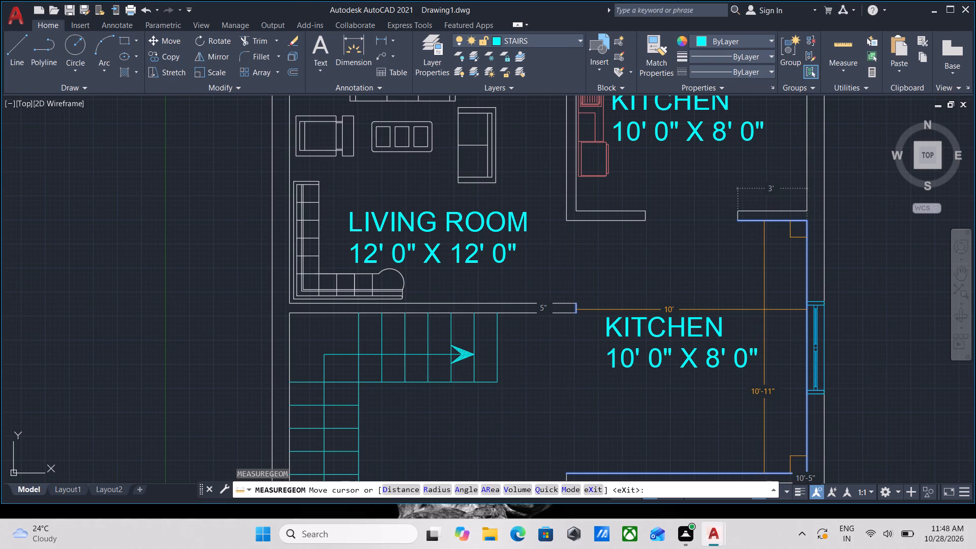
key("Escape")
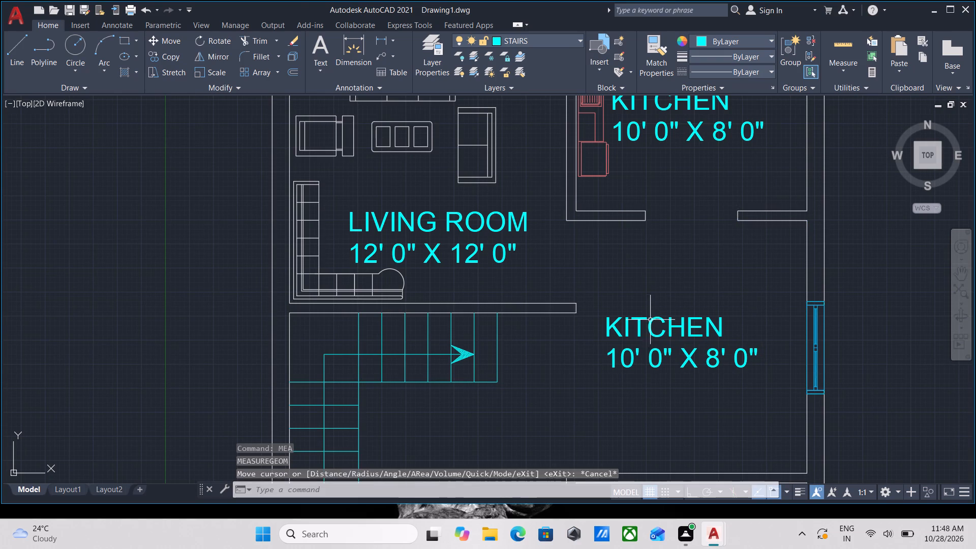
Change the KITCHEN text in the open area between the upper kitchen and study room to PASSAGE.
triple_click(638, 323)
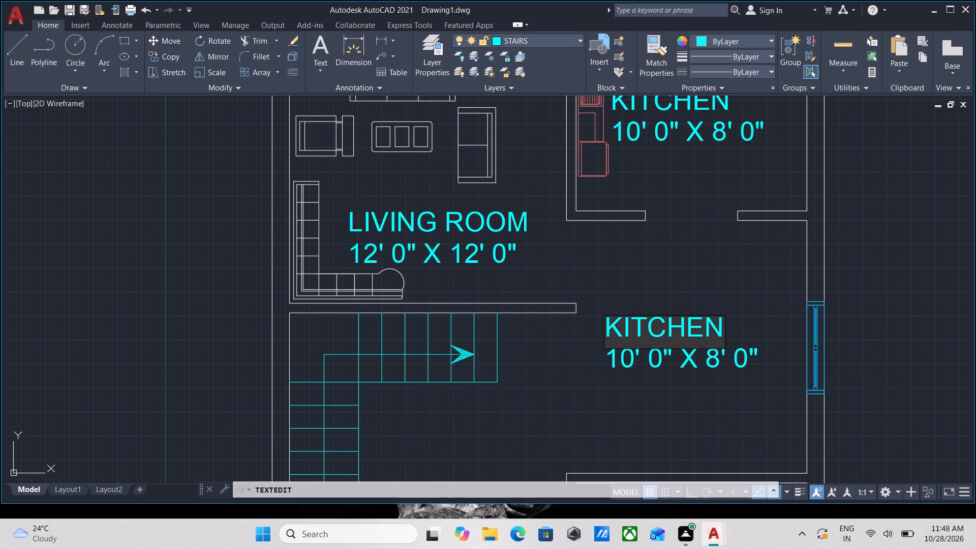
left_click_drag(722, 326, 566, 336)
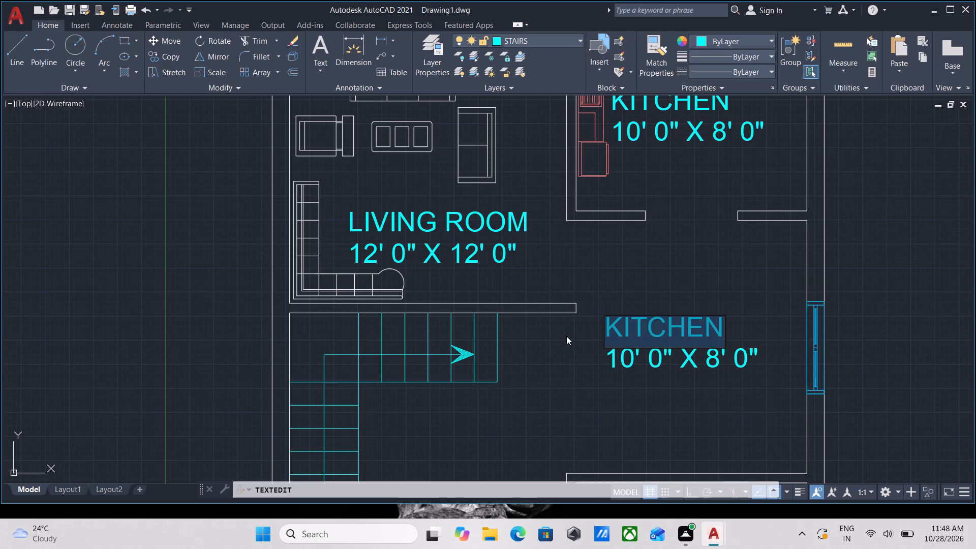
type("PASSA")
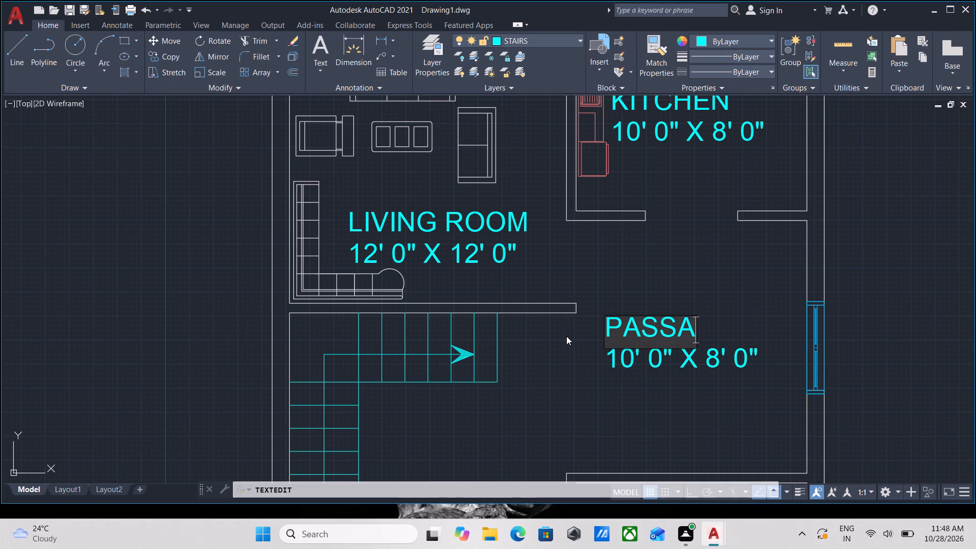
type("GE")
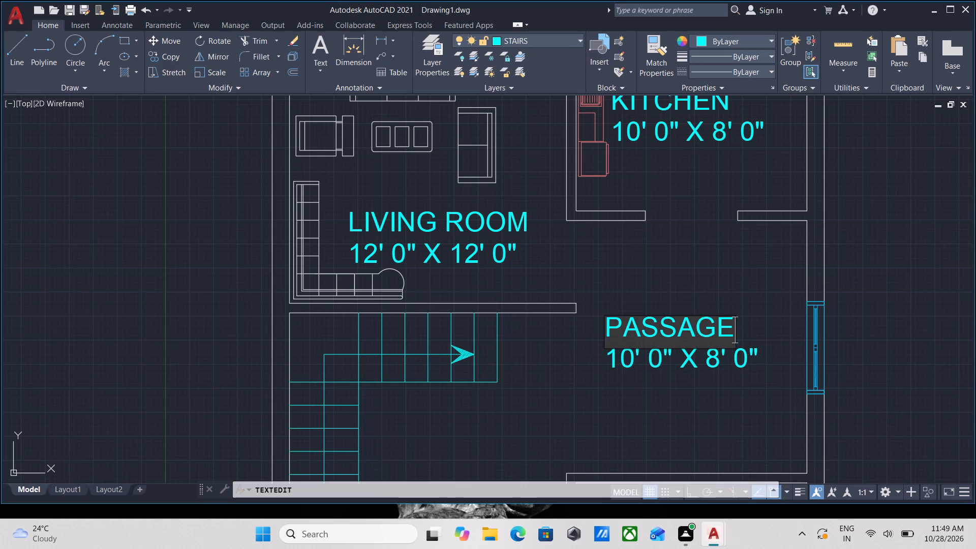
scroll(655, 331, "down", 3)
scroll(677, 333, "up", 3)
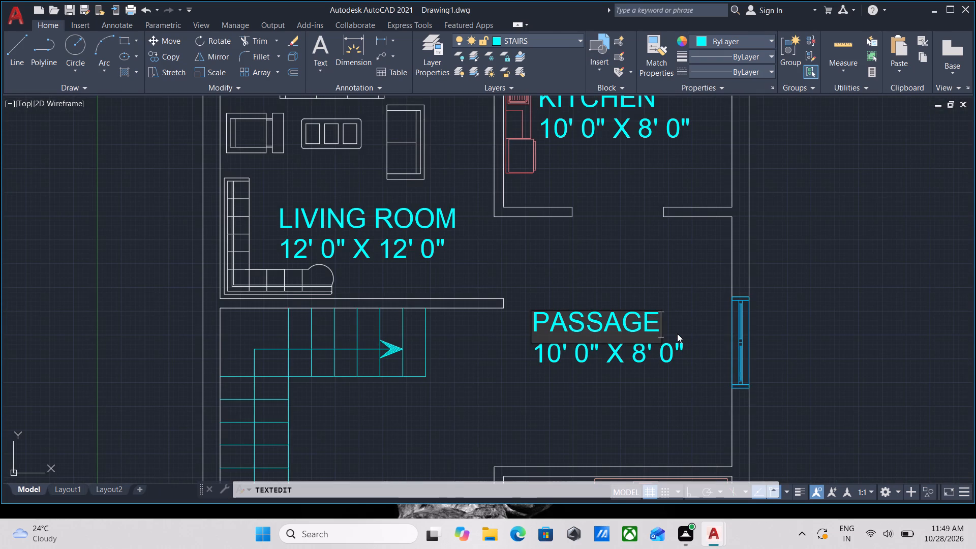
key("Return")
key("Return")
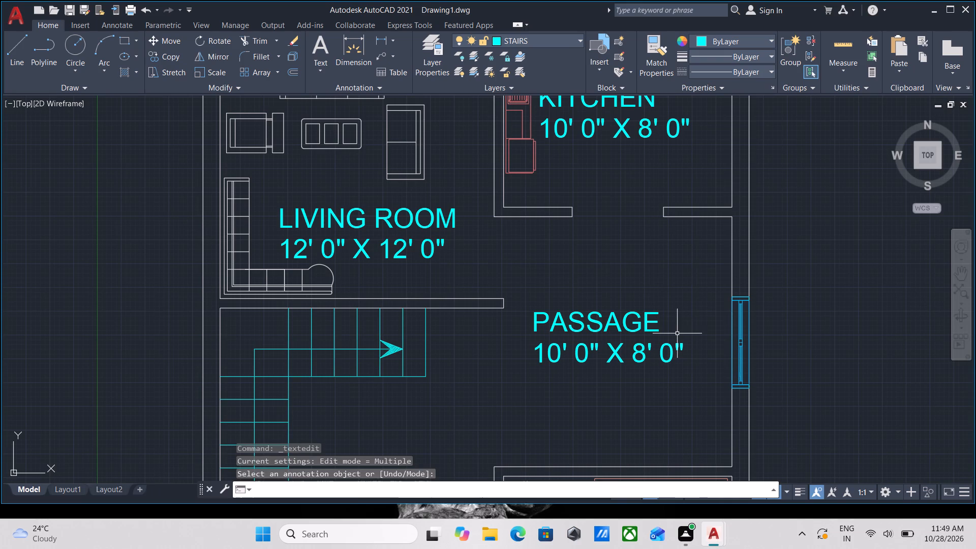
Measure the width and length of the passage again.
key("m")
key("e")
key("a")
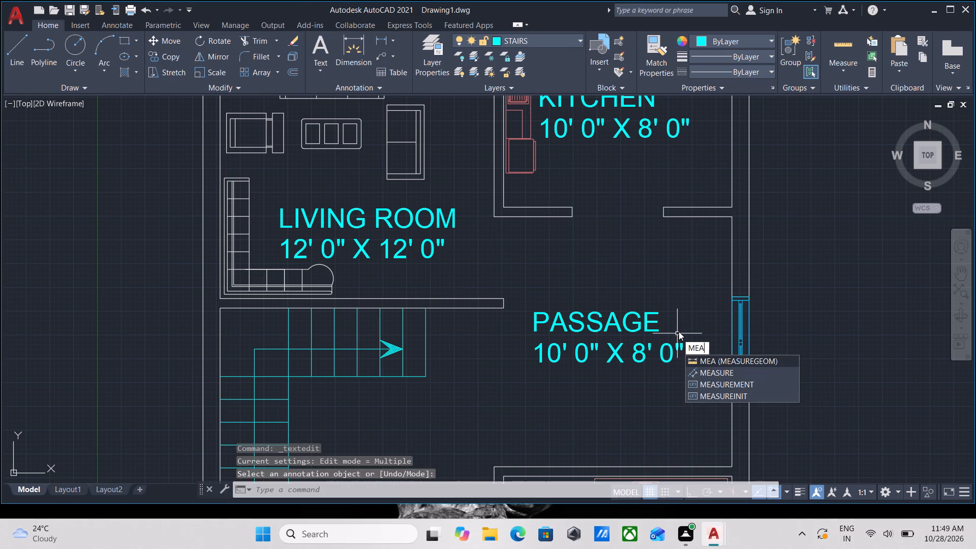
key("Return")
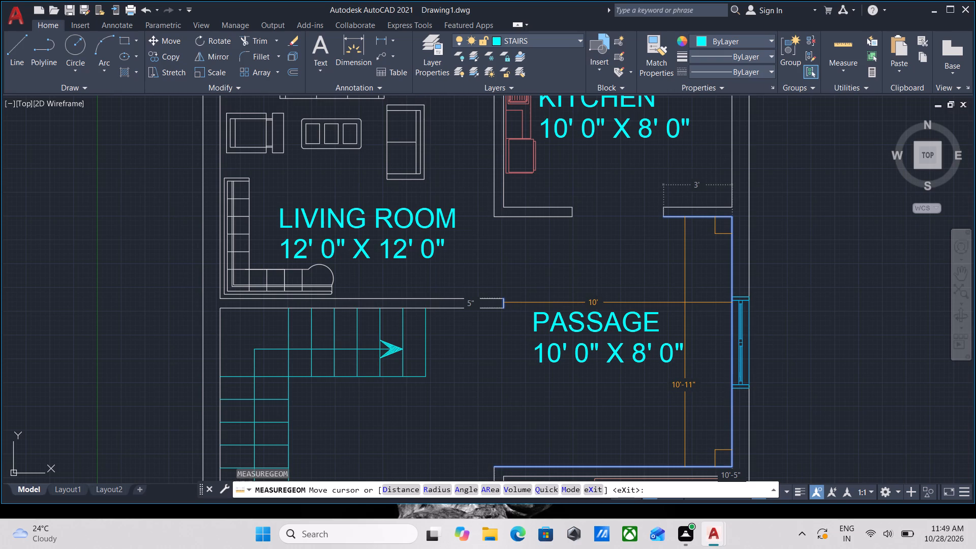
key("Escape")
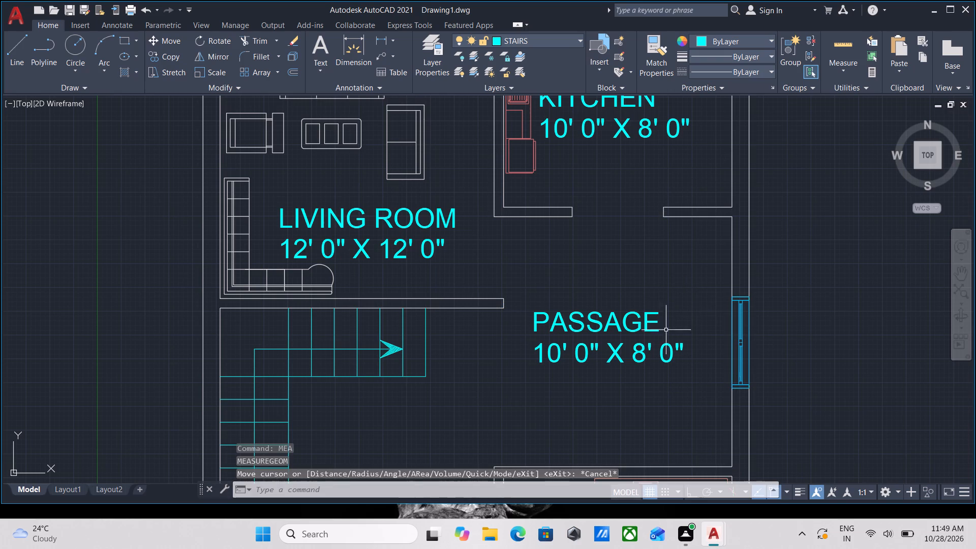
Change the dimension line under PASSAGE to 10' 0" X 10' 11".
double_click(644, 360)
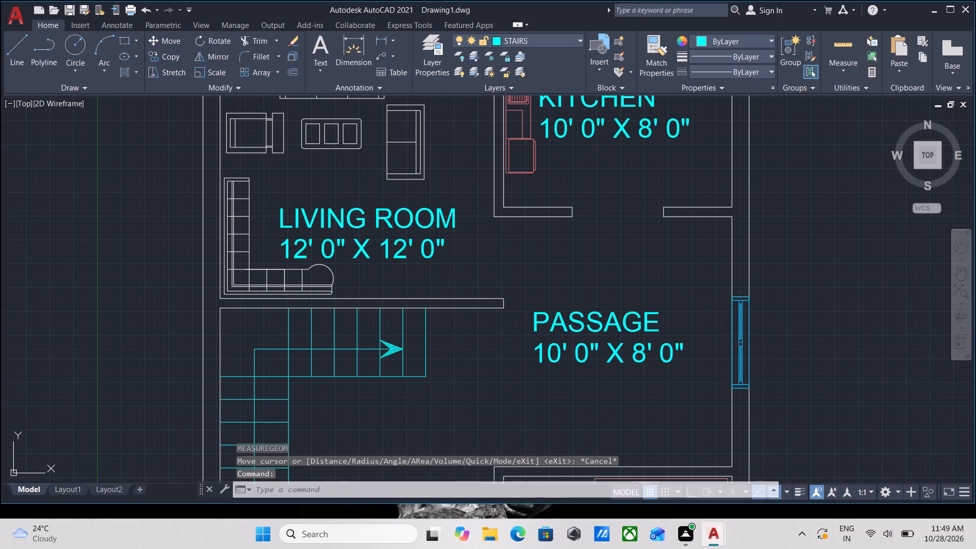
left_click(645, 358)
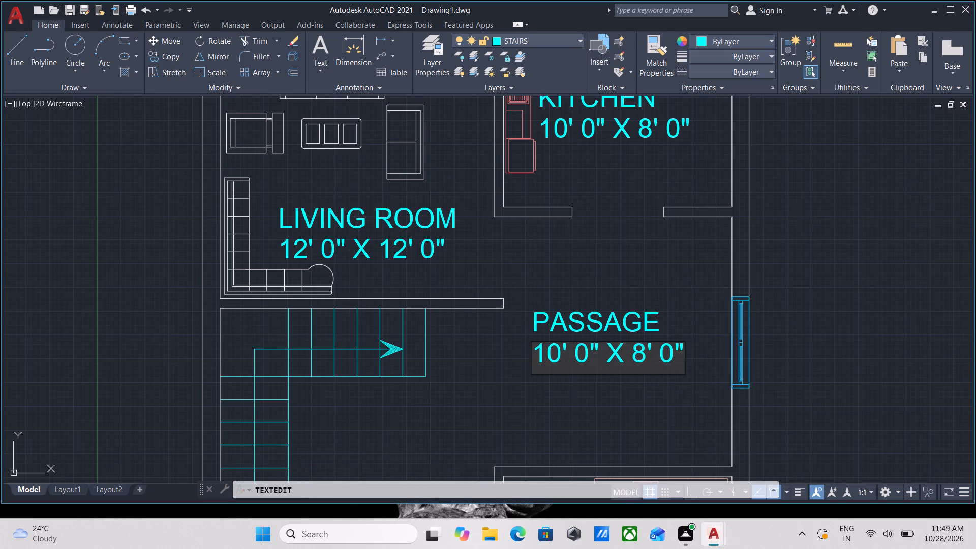
key("BackSpace")
type("10")
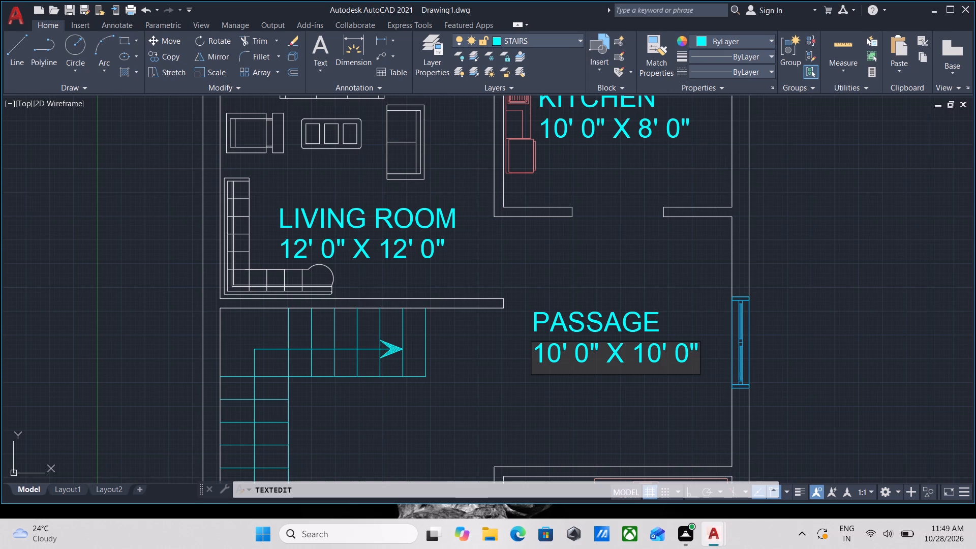
left_click(691, 357)
key("BackSpace")
type("11")
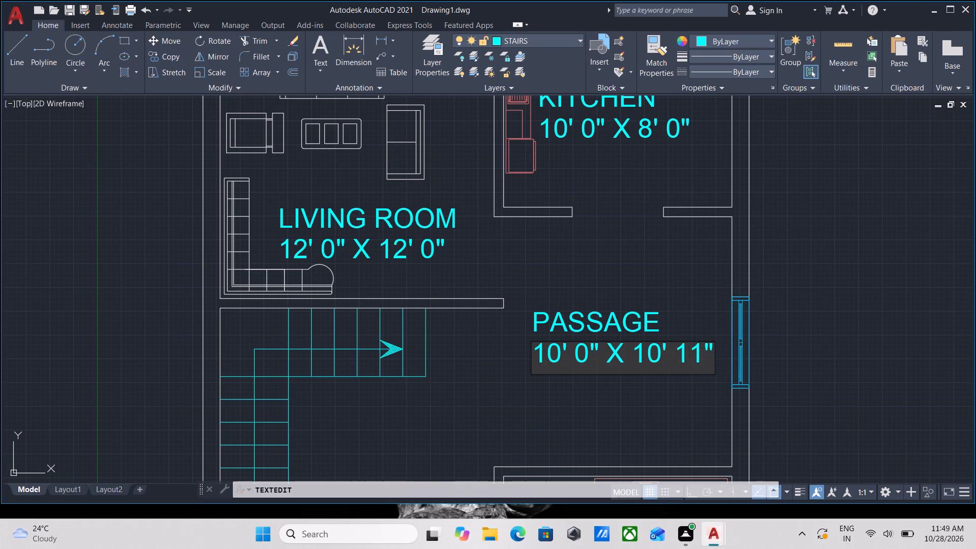
key("Return")
key("Return")
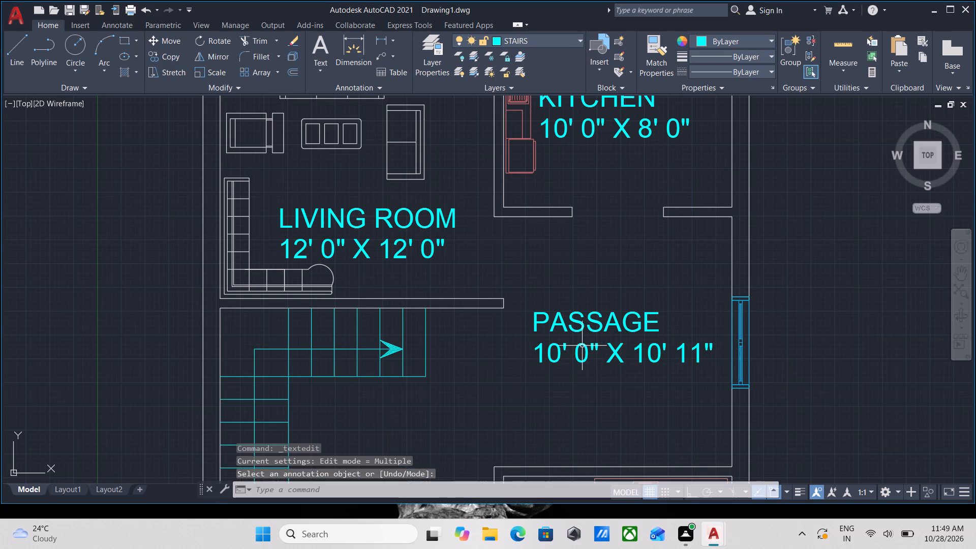
Shift the PASSAGE text horizontally toward the window so it sits over the second half of its dimension line.
scroll(590, 364, "up", 1)
left_click(725, 256)
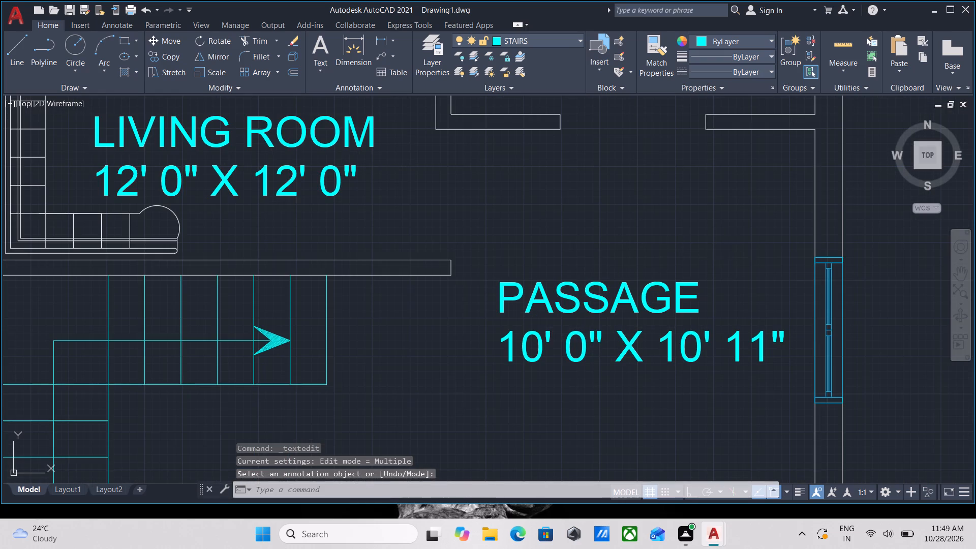
left_click(516, 308)
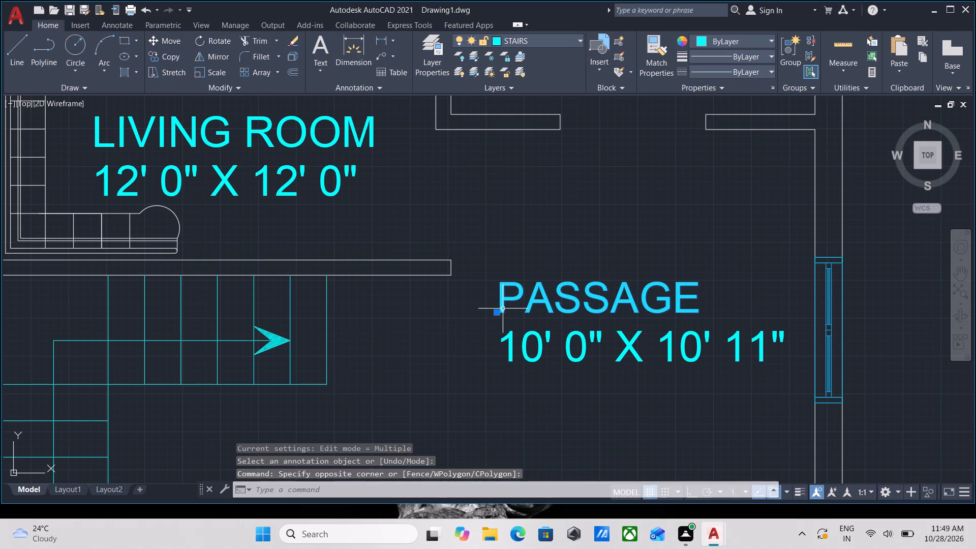
left_click(494, 311)
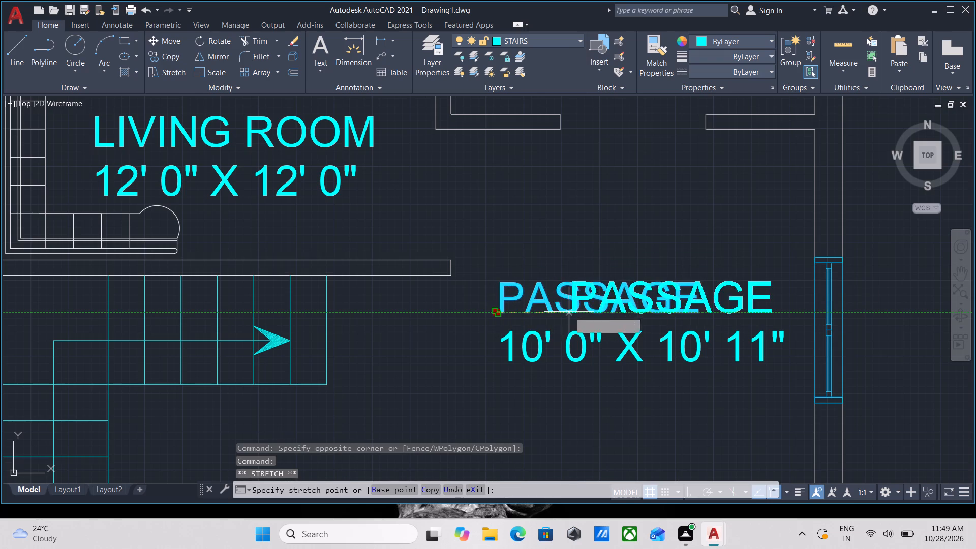
left_click(566, 312)
key("Escape")
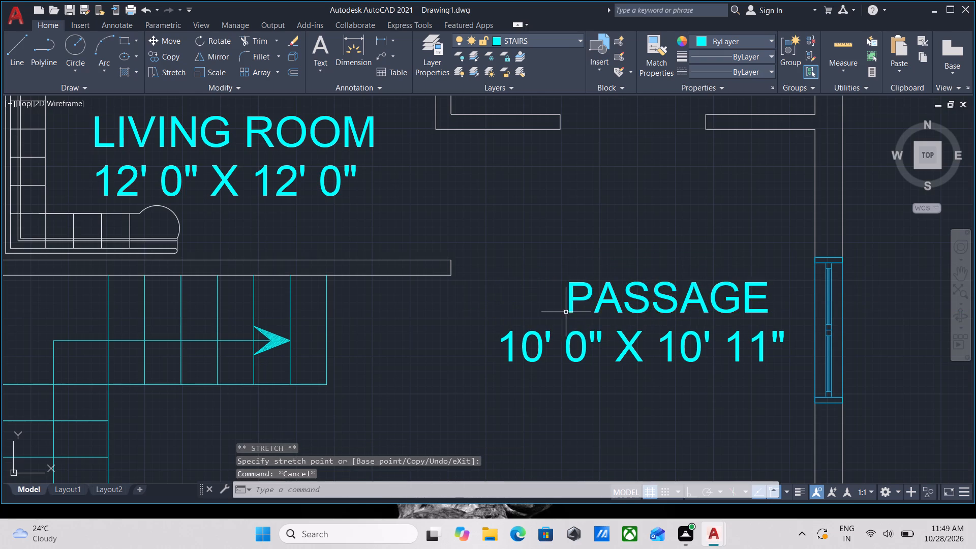
Move the passage's dimension line slightly toward the window and up, closer beneath the PASSAGE text.
scroll(598, 341, "down", 1)
left_click_drag(617, 383, 613, 378)
left_click(561, 327)
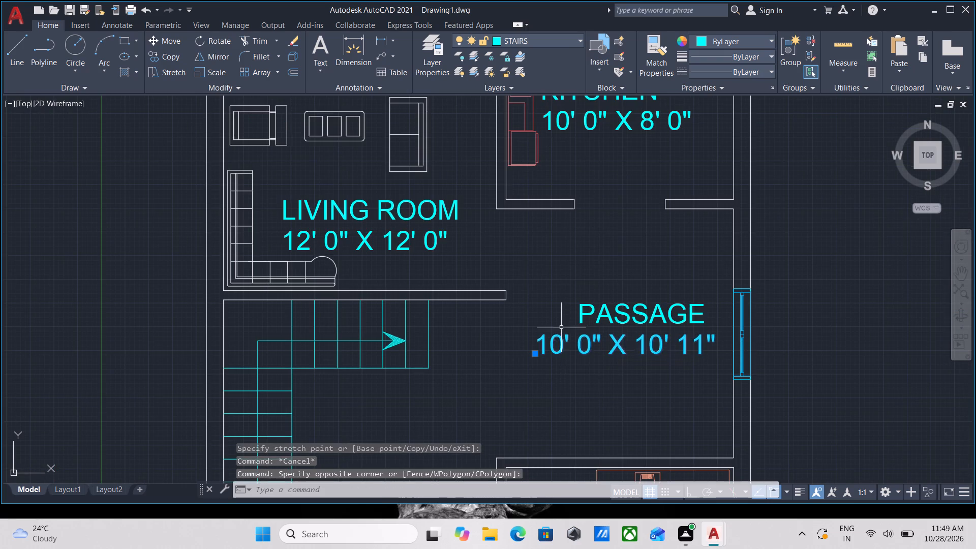
scroll(540, 352, "up", 1)
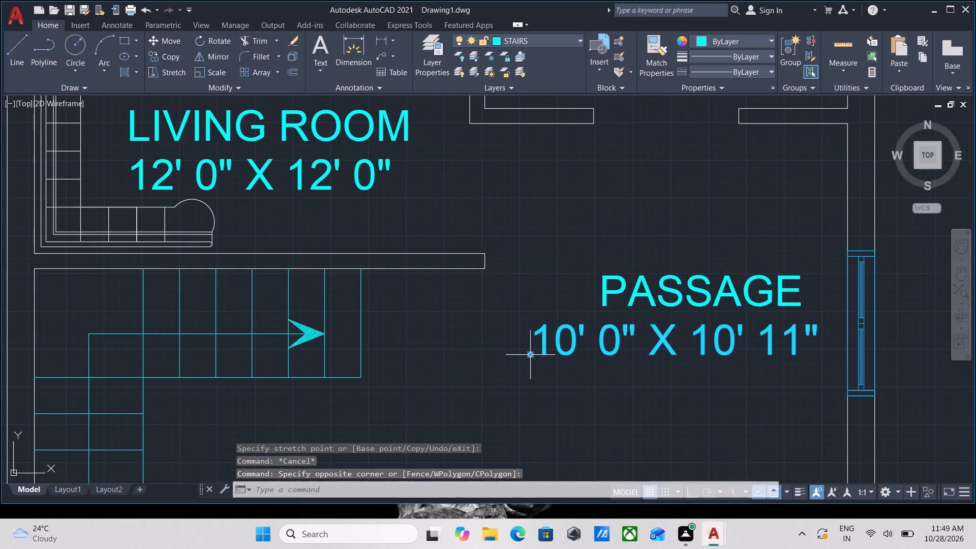
left_click(530, 354)
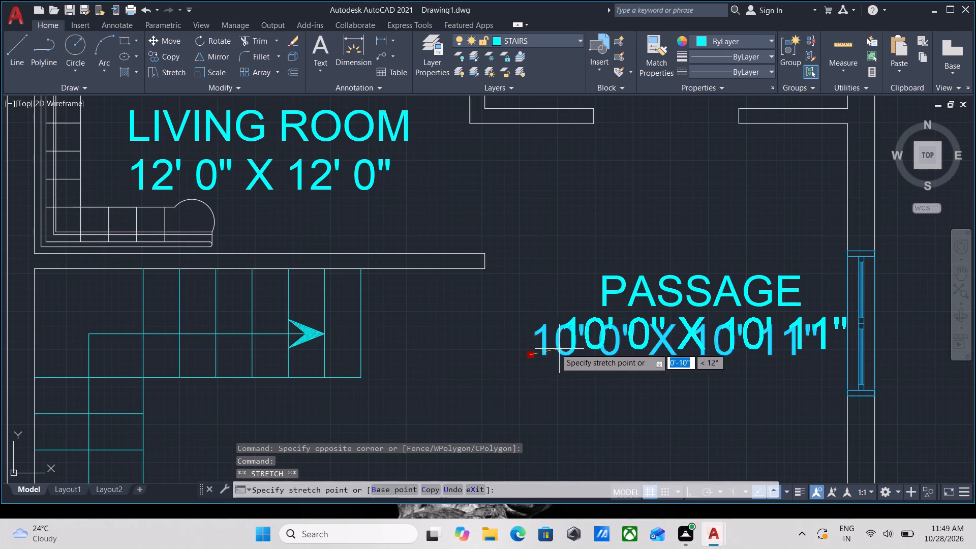
left_click(552, 346)
key("Escape")
Review the room labels on the floor plan from the passage down to the family lounge.
scroll(552, 346, "down", 2)
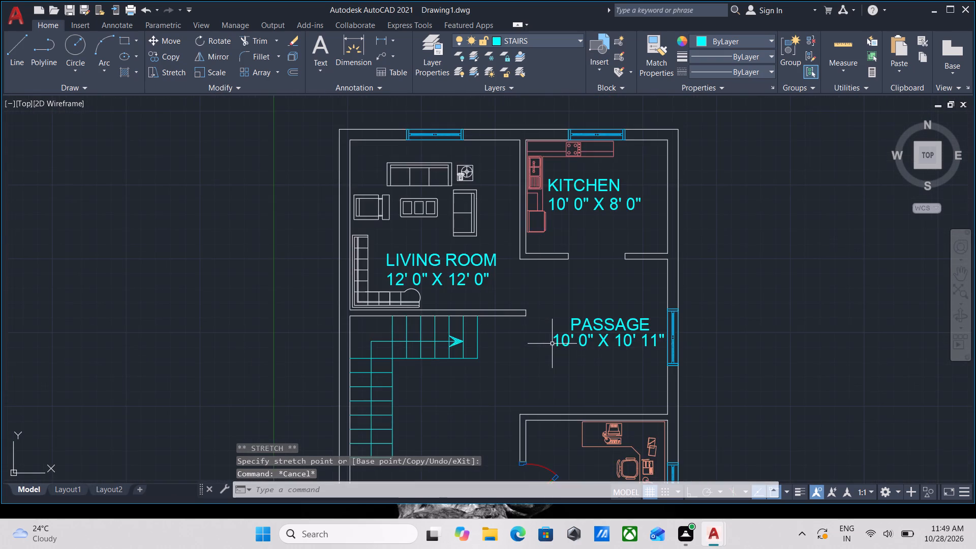
scroll(552, 344, "down", 1)
middle_click_drag(552, 344, 578, 316)
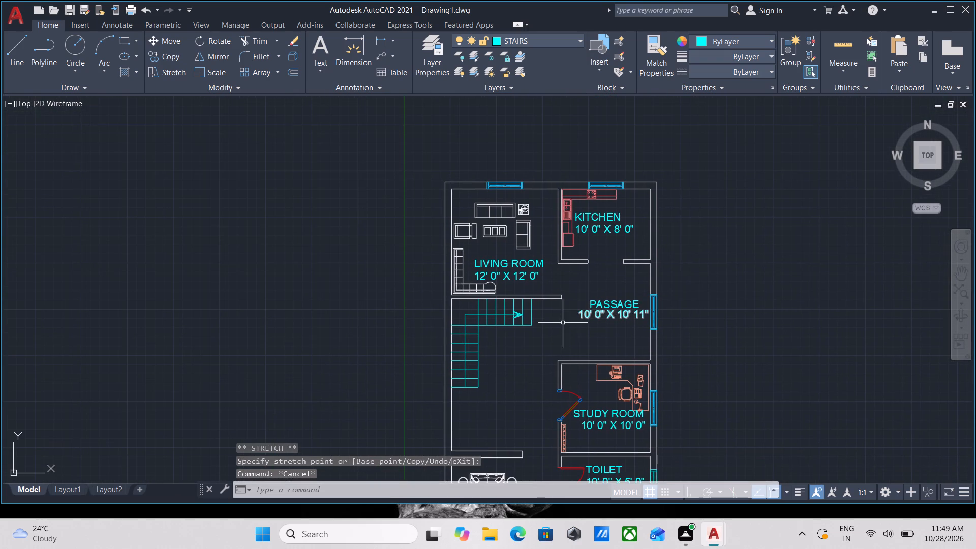
scroll(545, 357, "down", 1)
middle_click_drag(544, 360, 590, 324)
scroll(571, 435, "up", 1)
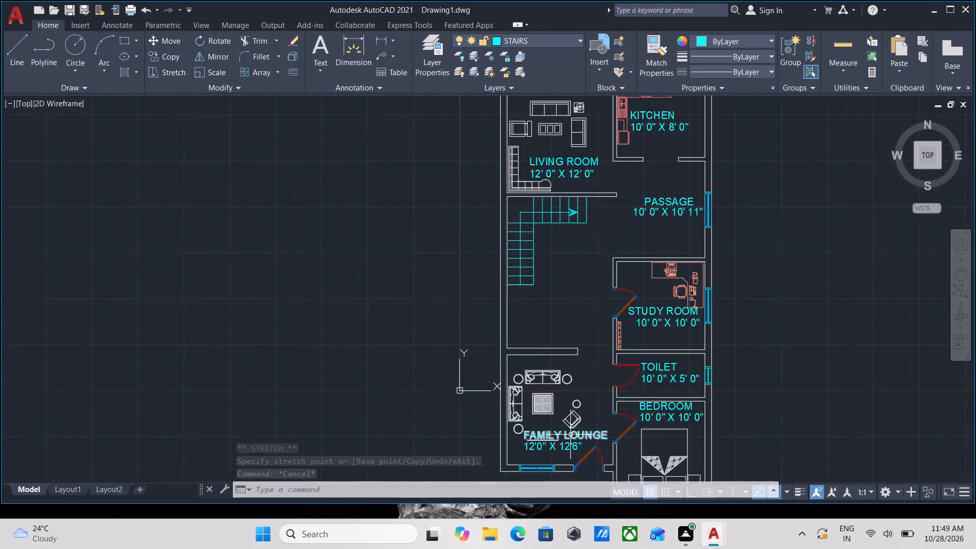
scroll(570, 435, "up", 2)
scroll(571, 398, "down", 1)
middle_click_drag(571, 398, 592, 438)
scroll(606, 424, "down", 2)
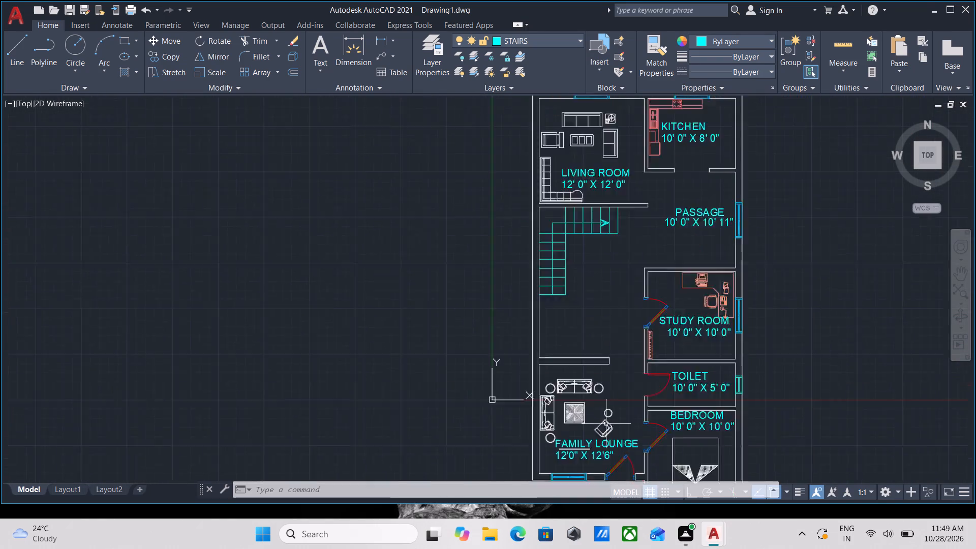
Copy the BEDROOM text and its dimension line from the first floor plan into the second plan's left bedroom, above the bed.
middle_click_drag(606, 424, 607, 435)
scroll(627, 331, "up", 2)
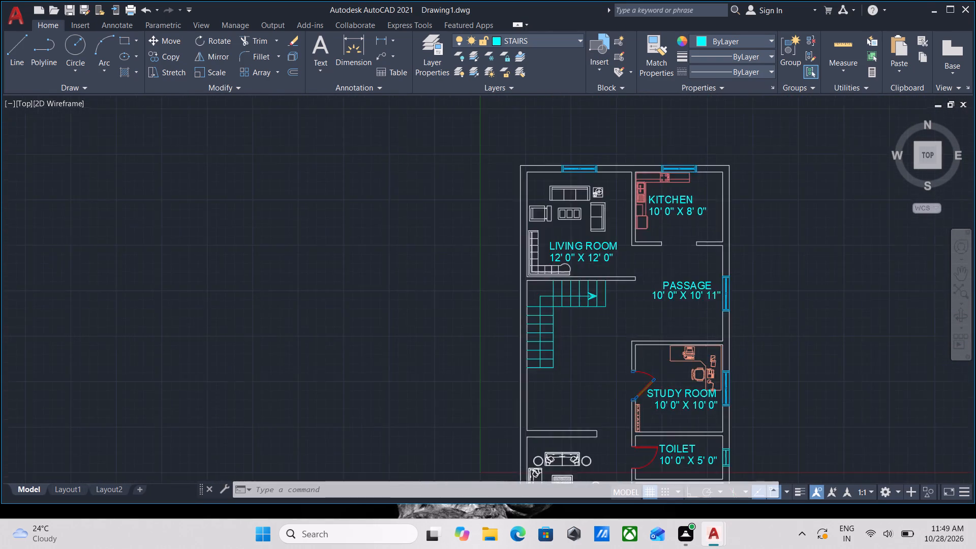
scroll(607, 367, "down", 2)
middle_click_drag(607, 367, 434, 393)
scroll(495, 304, "up", 2)
scroll(580, 324, "down", 2)
middle_click_drag(583, 324, 443, 299)
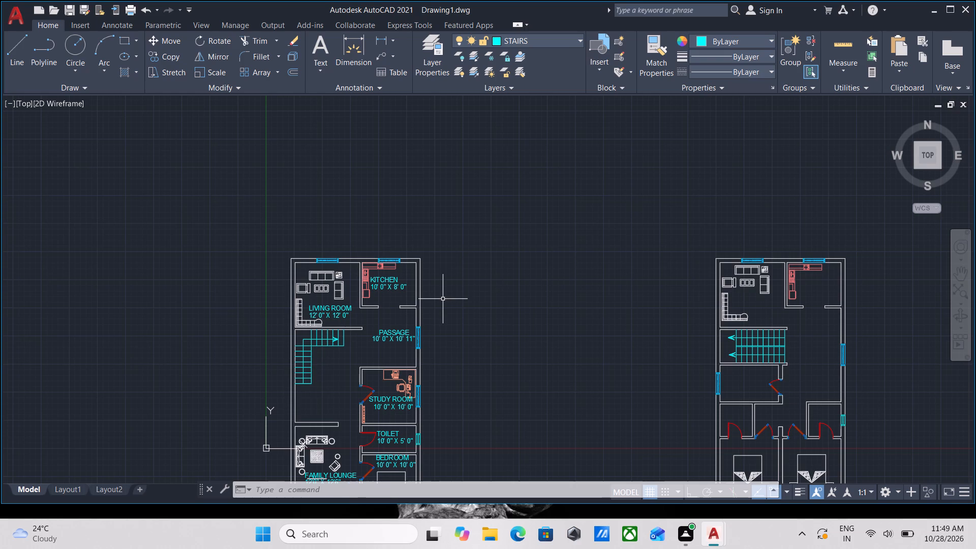
scroll(348, 301, "up", 1)
scroll(352, 306, "down", 2)
scroll(376, 412, "up", 2)
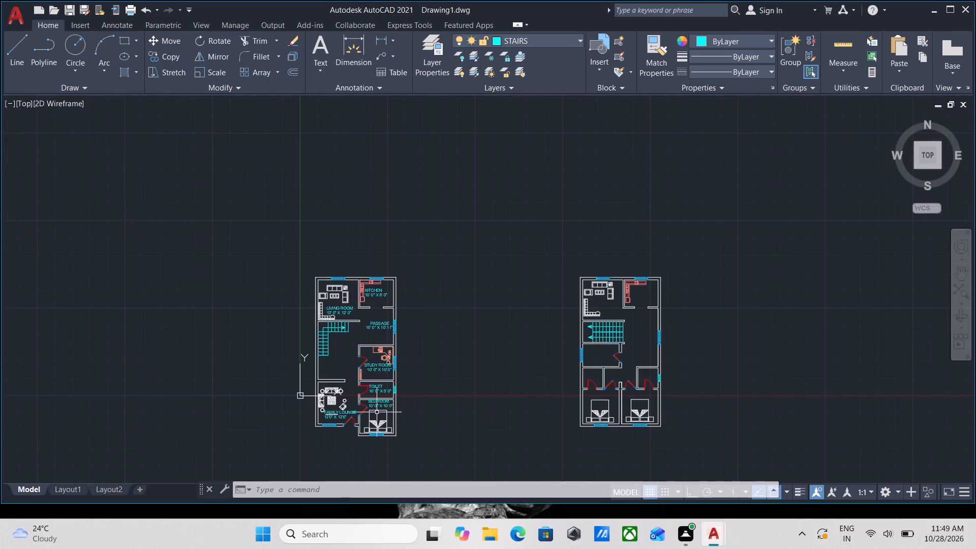
scroll(374, 412, "up", 3)
left_click(395, 369)
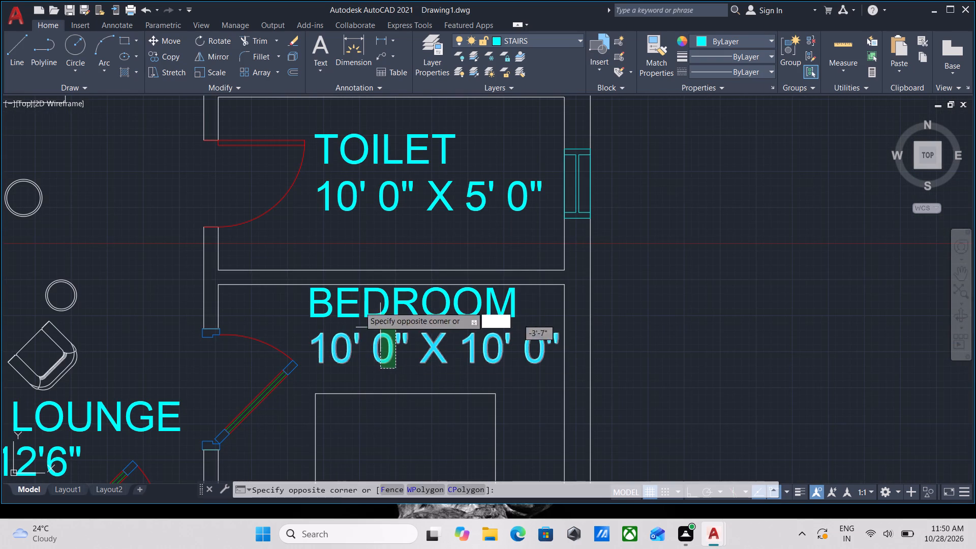
left_click(339, 293)
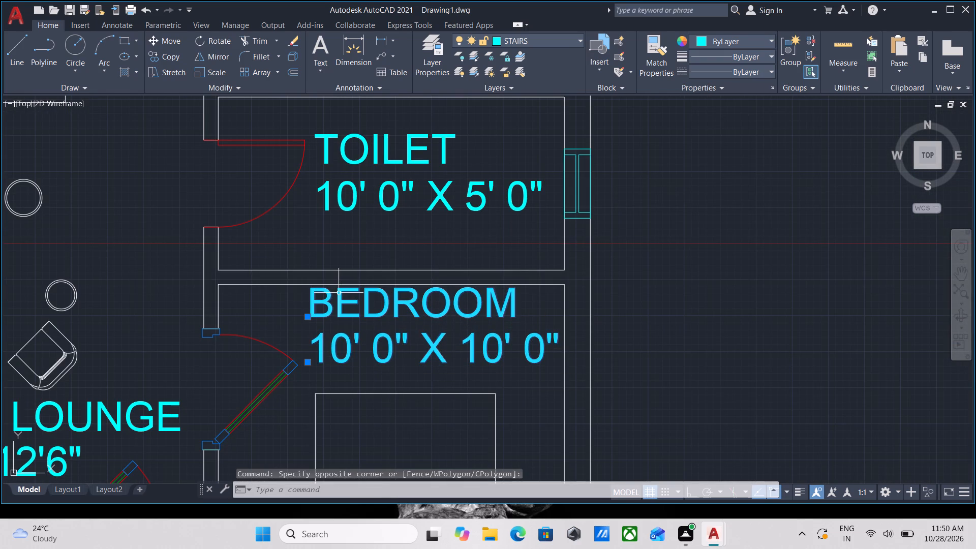
type("CO")
key("Return")
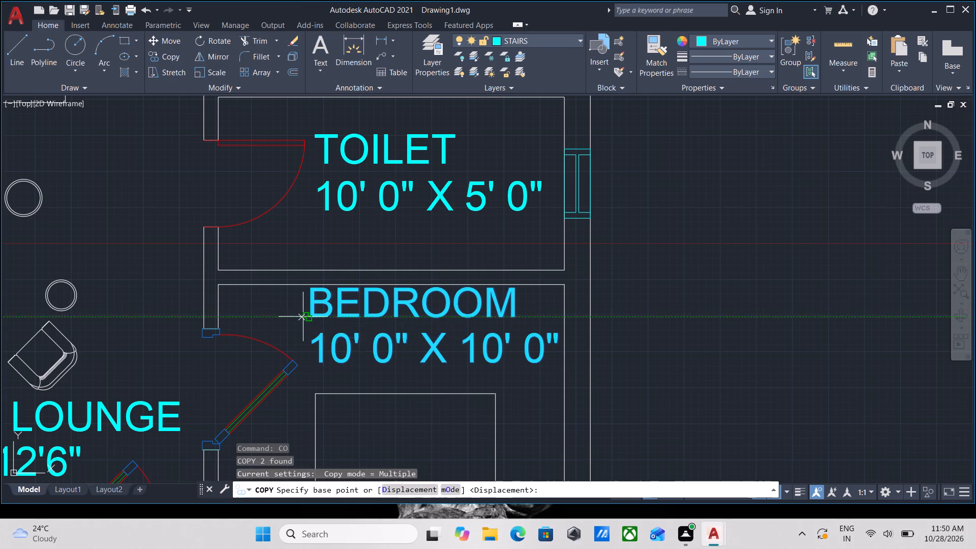
left_click(307, 317)
scroll(504, 365, "down", 3)
middle_click_drag(505, 364, 295, 342)
scroll(524, 343, "down", 2)
middle_click_drag(525, 343, 438, 420)
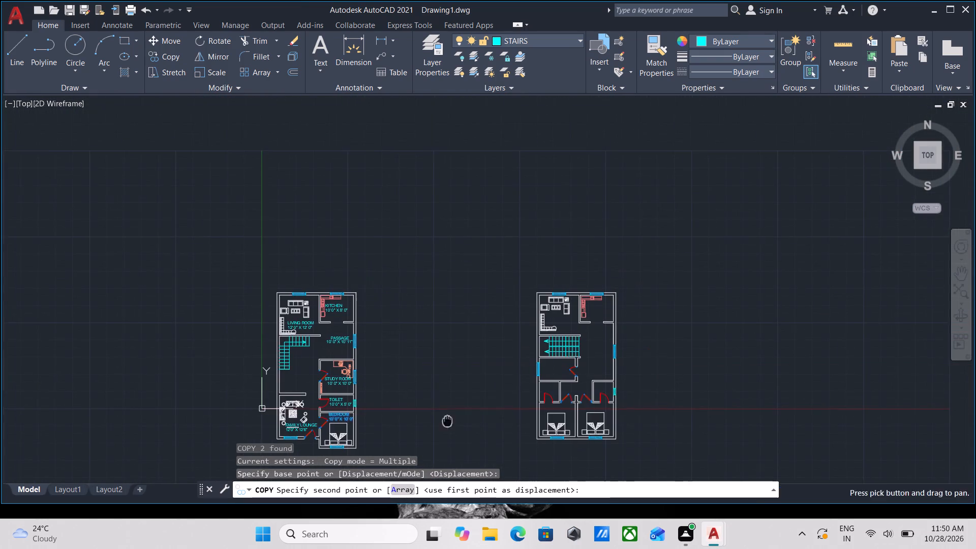
scroll(570, 418, "up", 3)
scroll(518, 411, "up", 2)
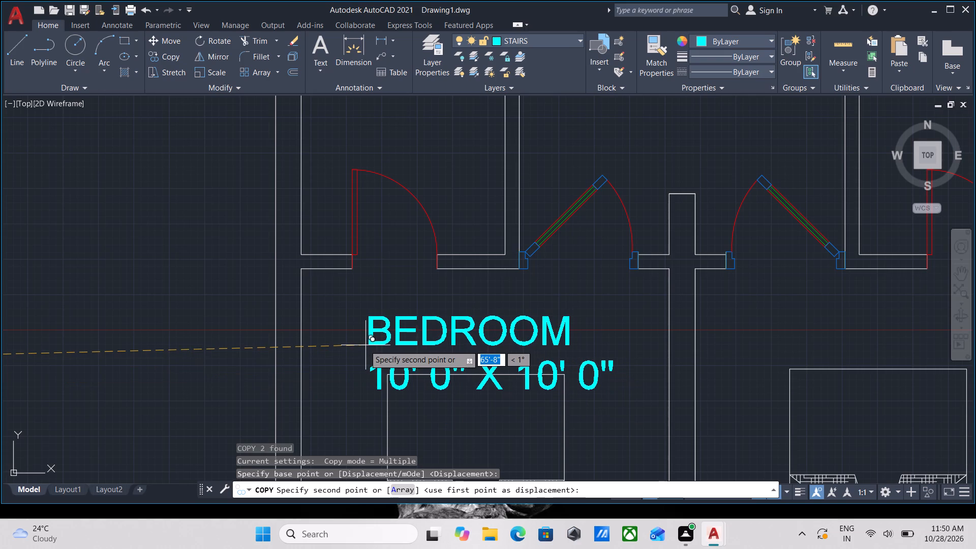
left_click(359, 345)
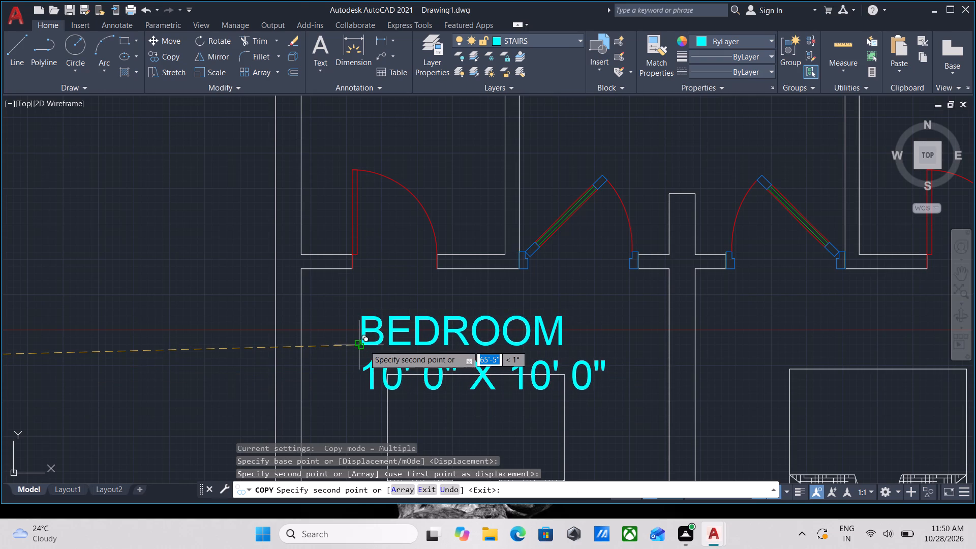
Place another copy of the BEDROOM label and dimension line in the second plan's right bedroom, above the bed.
scroll(564, 341, "down", 1)
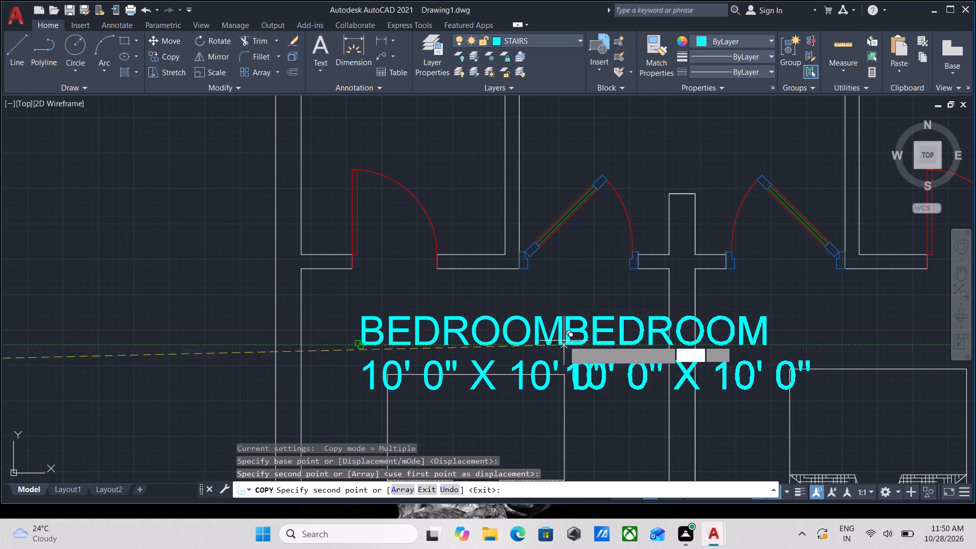
middle_click_drag(564, 341, 420, 357)
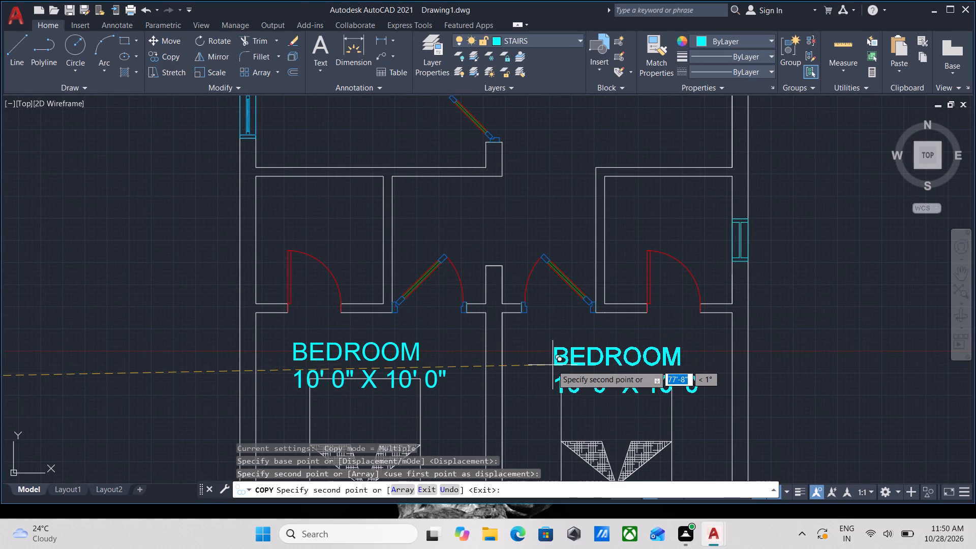
left_click(552, 365)
key("Escape")
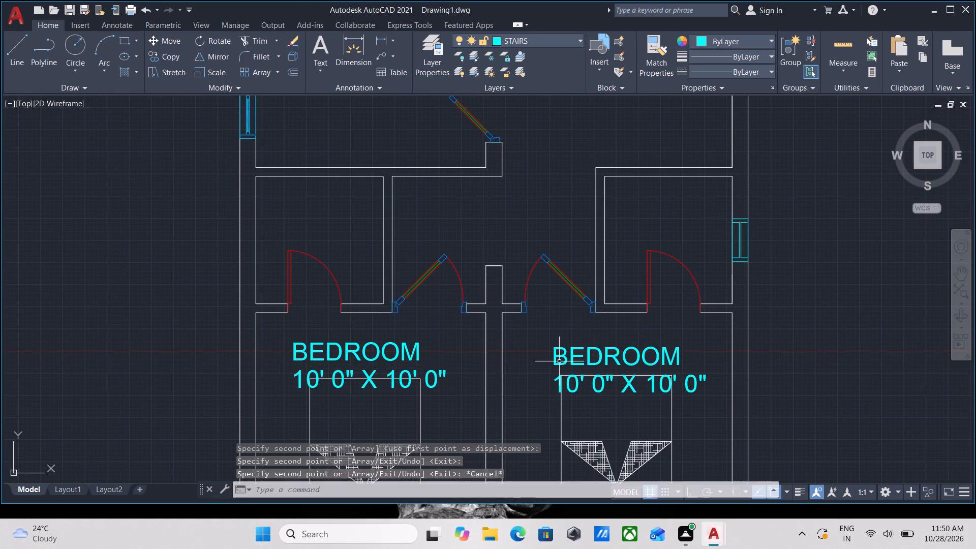
Measure the length and width of the second plan's left bedroom.
scroll(438, 400, "down", 2)
middle_click_drag(376, 383, 412, 355)
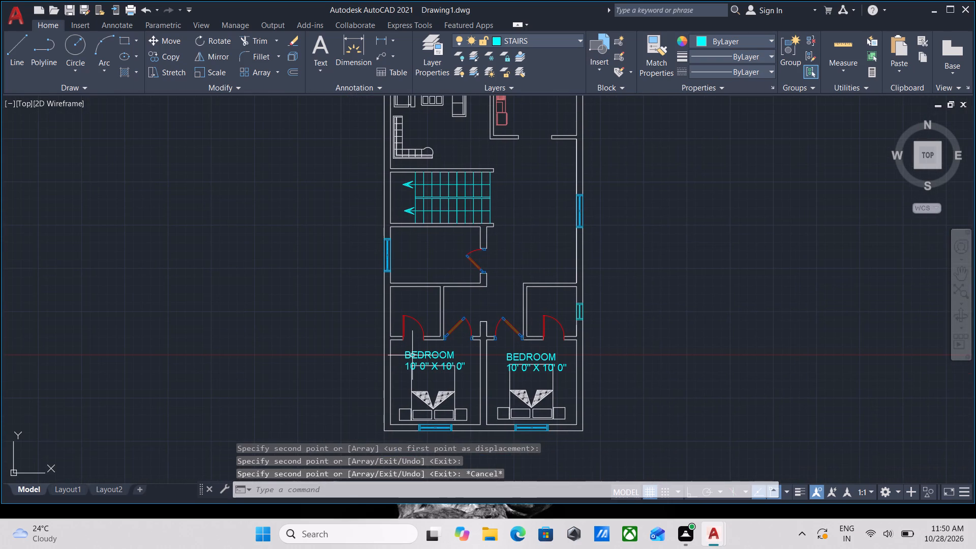
type("MEA")
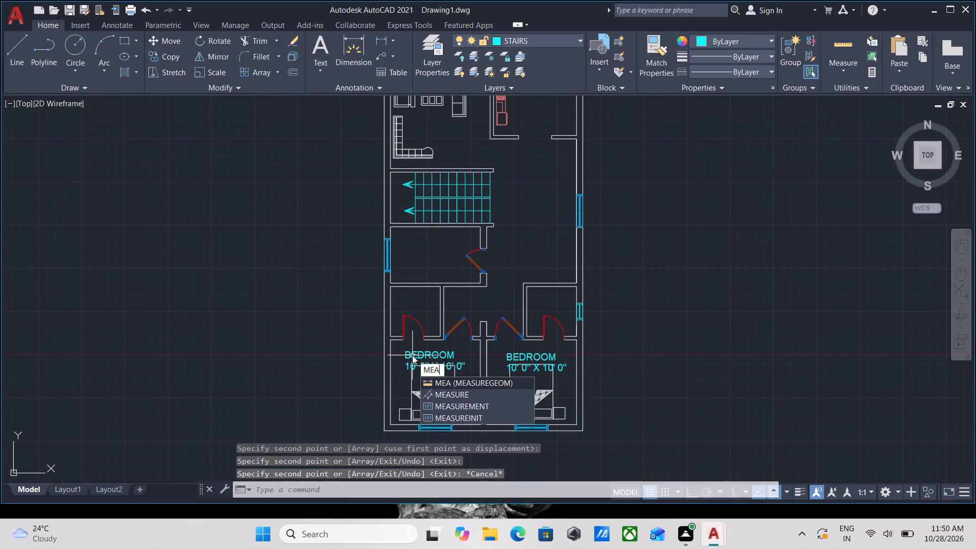
key("Return")
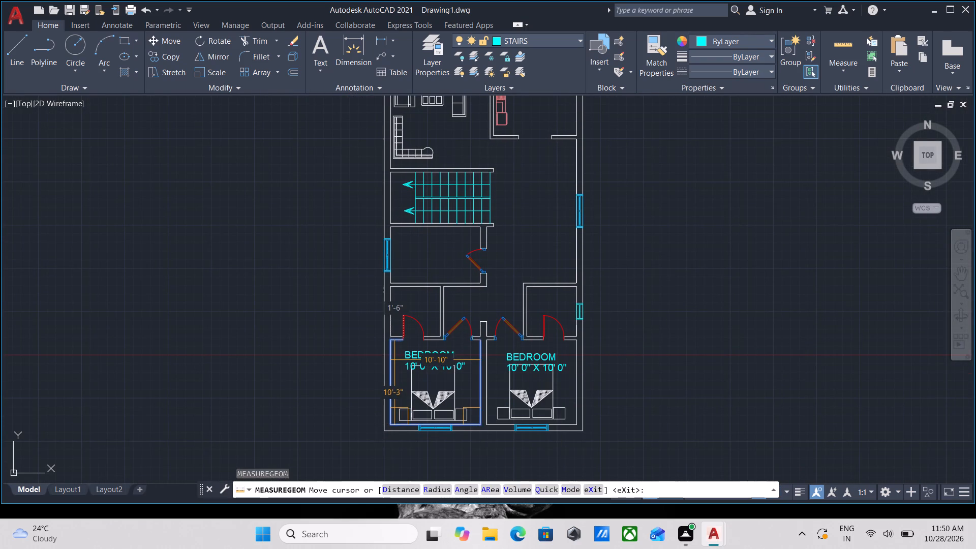
scroll(394, 360, "up", 2)
scroll(394, 360, "down", 1)
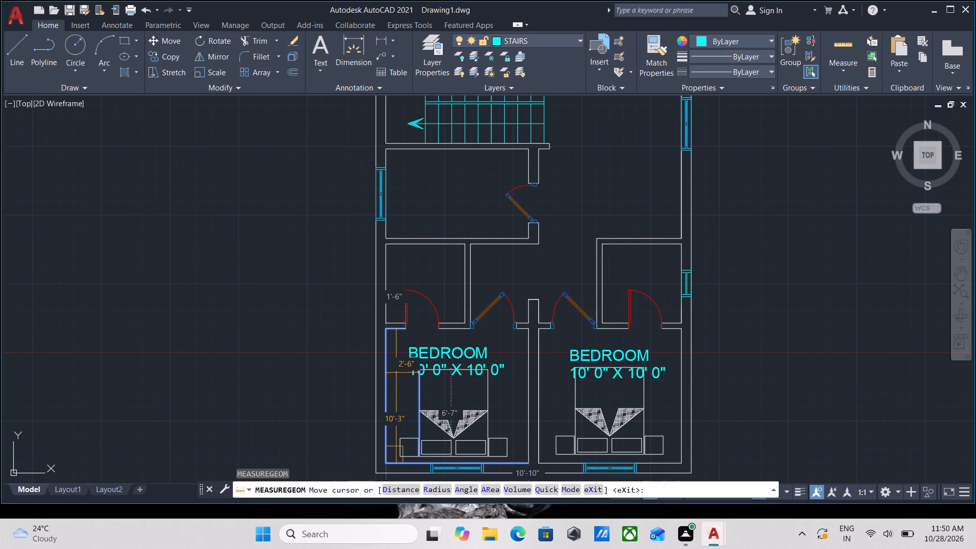
scroll(395, 375, "up", 2)
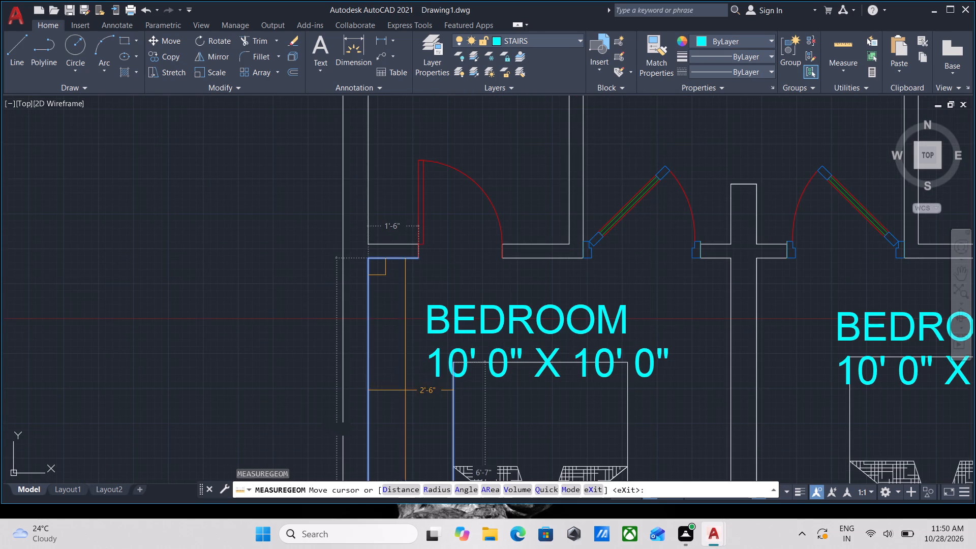
scroll(405, 390, "down", 1)
middle_click_drag(405, 390, 407, 355)
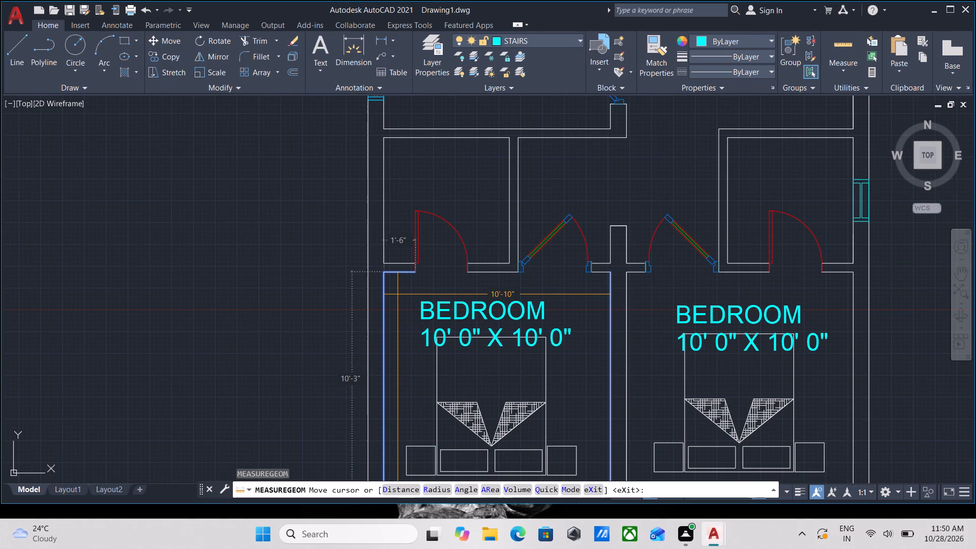
scroll(398, 294, "down", 1)
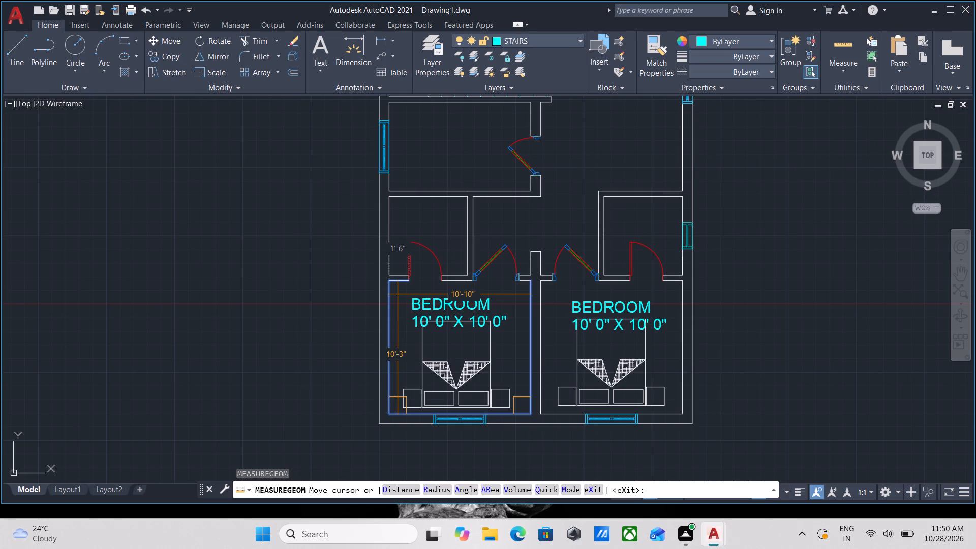
key("Escape")
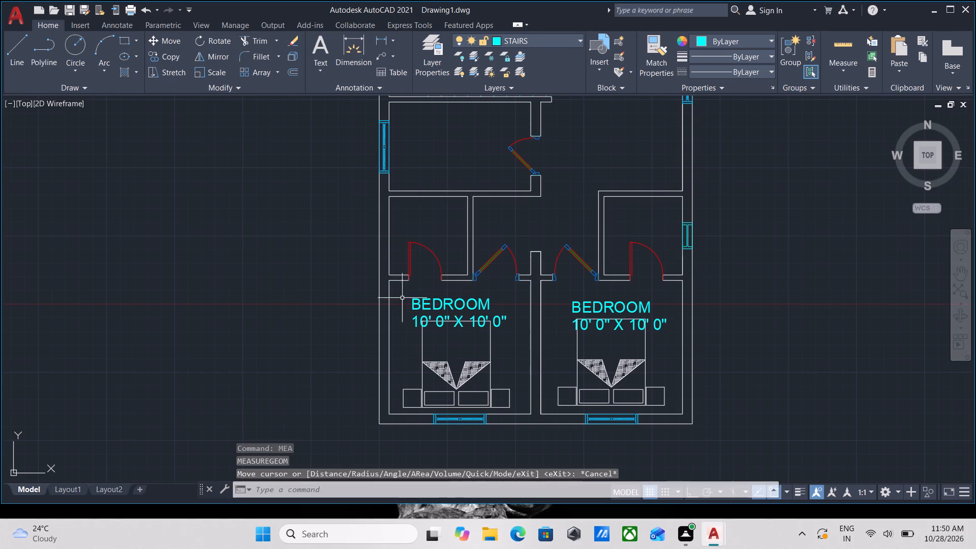
Change the dimension line under the left bedroom's label in the second plan to 10' 10" X 10'3 ".
scroll(441, 329, "up", 2)
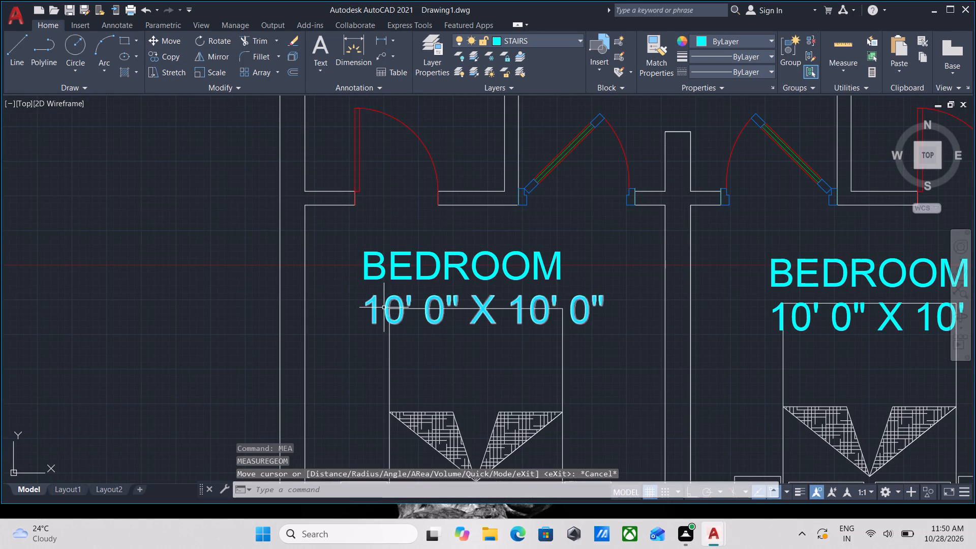
double_click(385, 305)
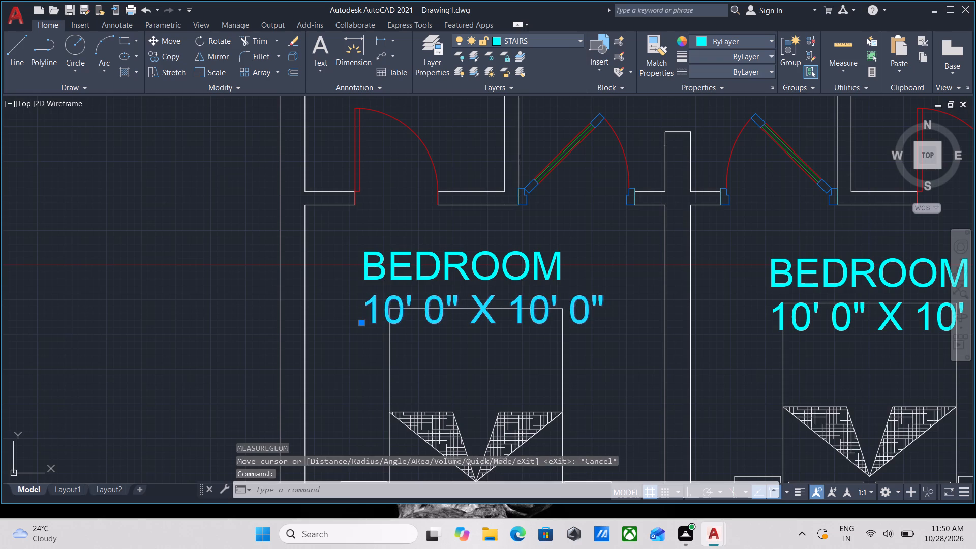
left_click(441, 301)
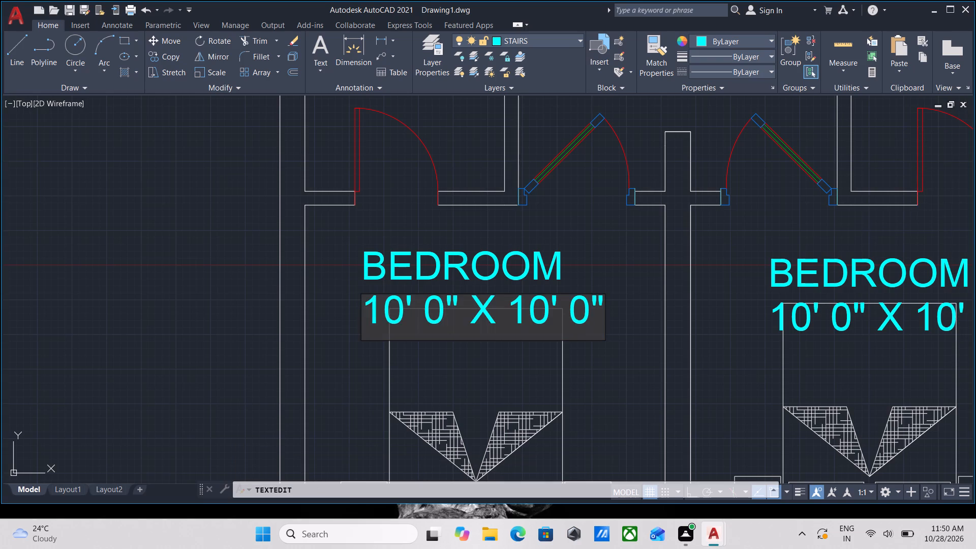
key("BackSpace")
type("10")
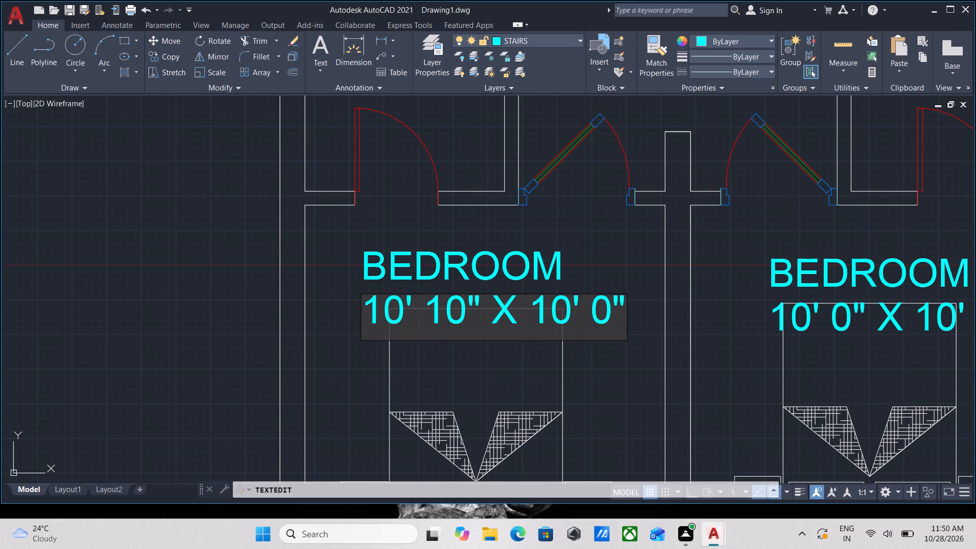
left_click(611, 314)
key("BackSpace")
key("Left")
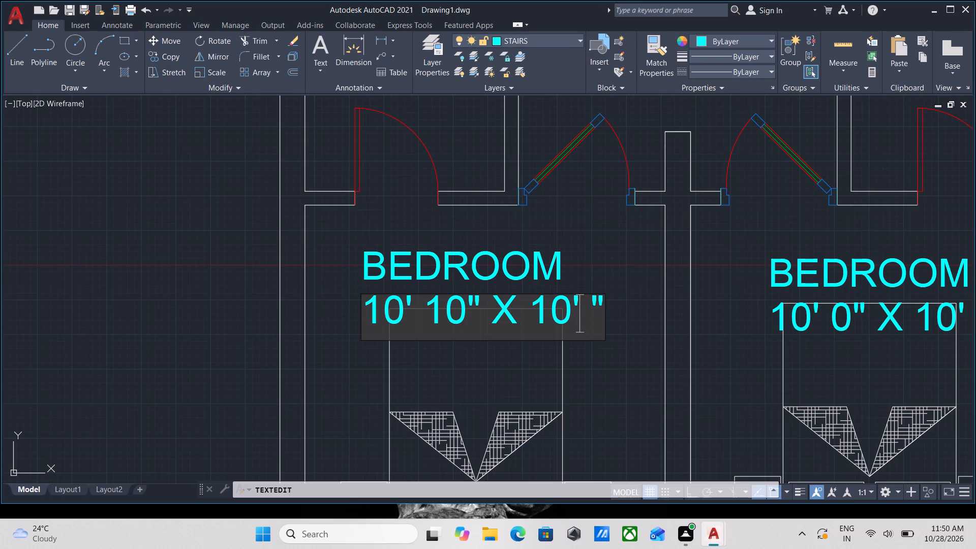
key("BackSpace")
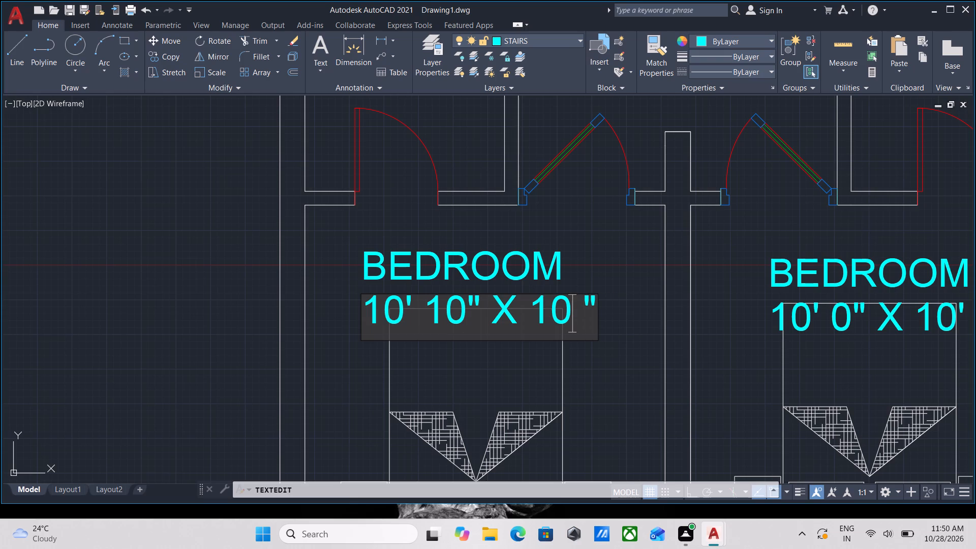
key("apostrophe")
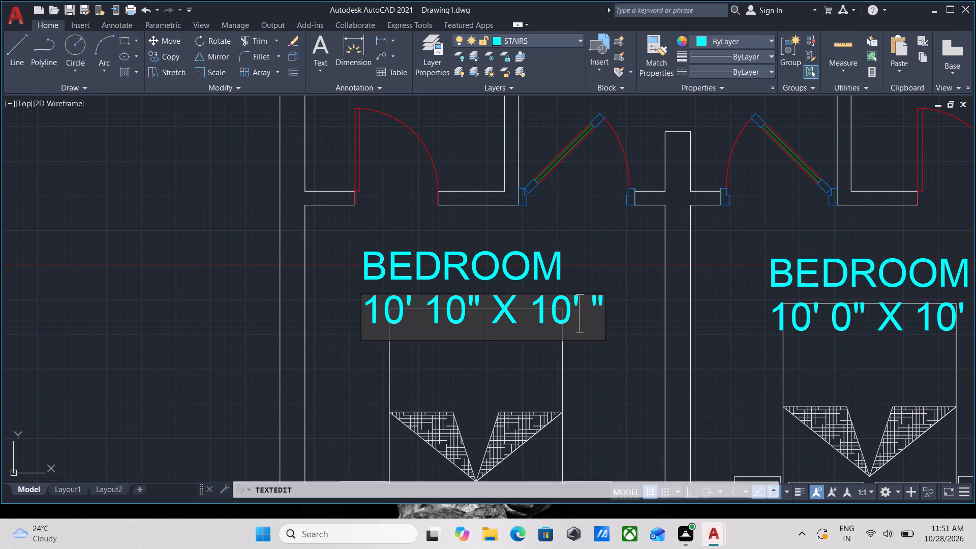
key("3")
key("Return")
key("Return")
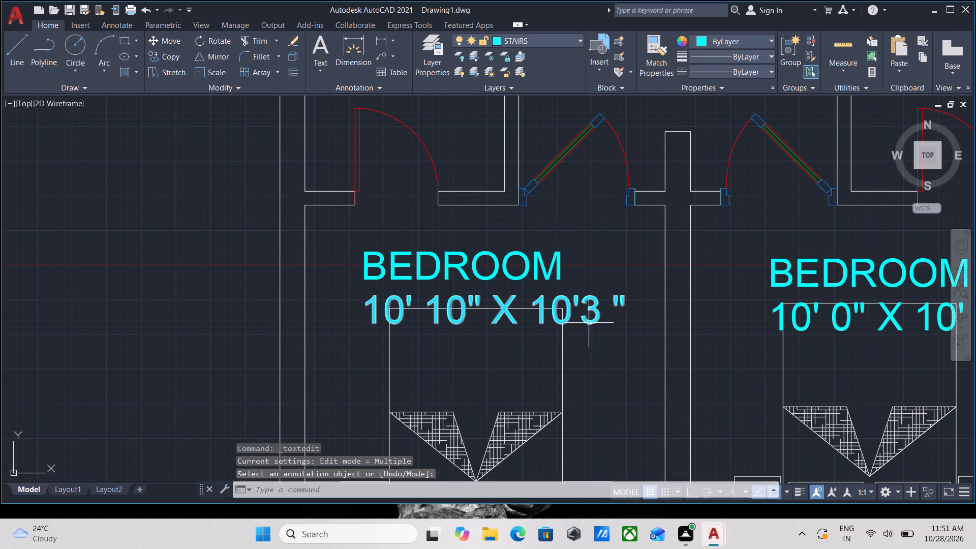
Correct the spacing in the left bedroom's dimension line so it reads 10' 10" X 10' 3".
double_click(600, 315)
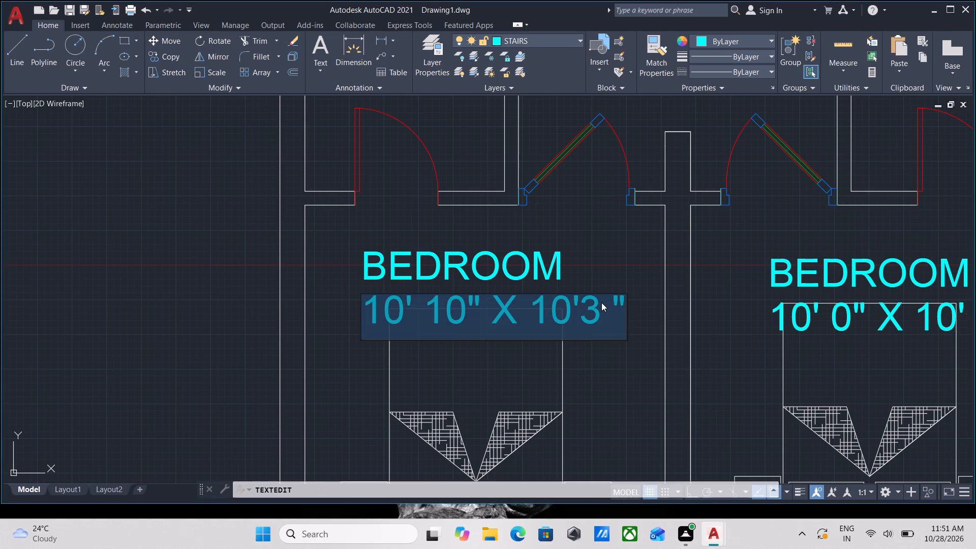
left_click(587, 302)
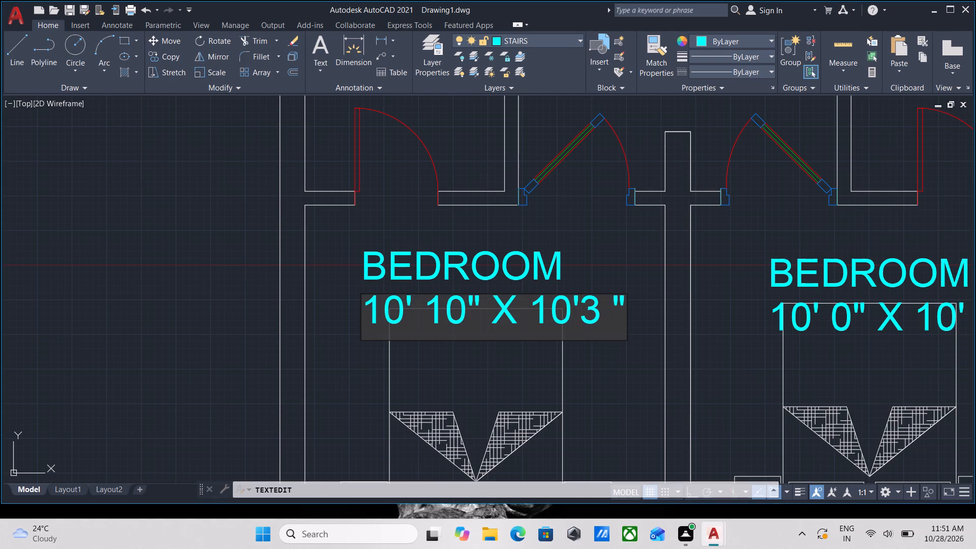
key("space")
left_click(622, 301)
key("BackSpace")
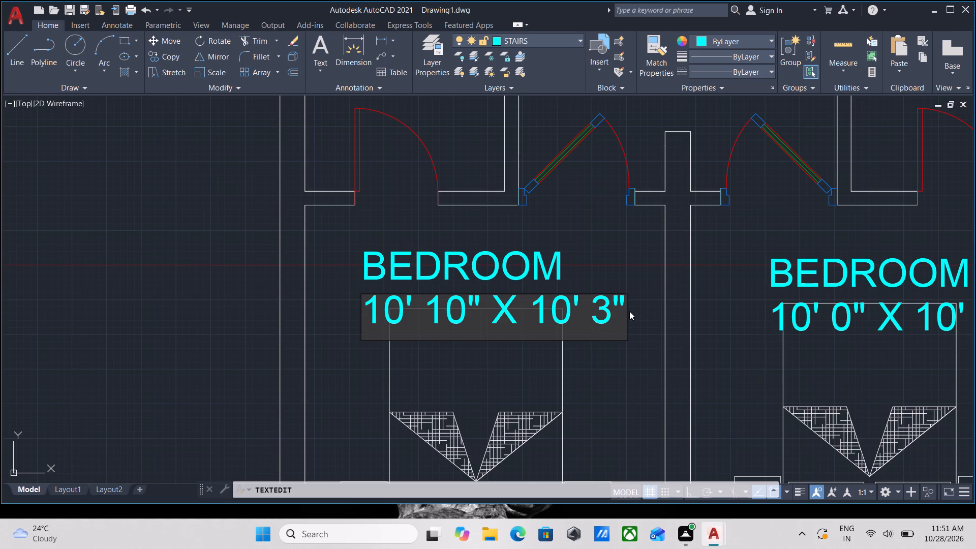
left_click(626, 312)
key("Return")
key("Return")
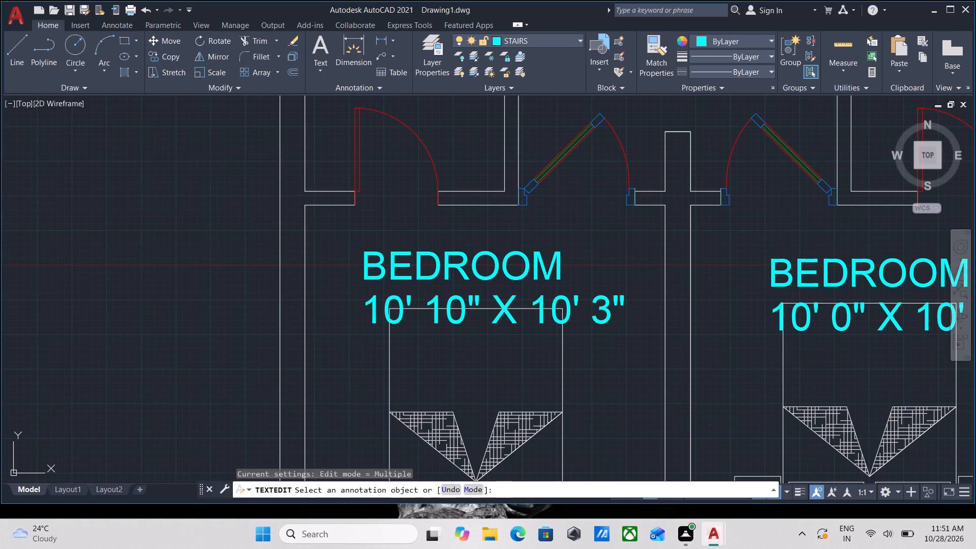
Examine the second plan's two bedrooms and the small rooms above them for labels still to do.
scroll(626, 312, "down", 2)
scroll(545, 303, "up", 3)
scroll(558, 290, "down", 2)
middle_click_drag(558, 290, 576, 351)
scroll(582, 310, "down", 2)
middle_click_drag(582, 309, 581, 367)
scroll(636, 316, "down", 1)
middle_click_drag(636, 316, 636, 329)
scroll(703, 374, "up", 2)
middle_click_drag(562, 331, 619, 375)
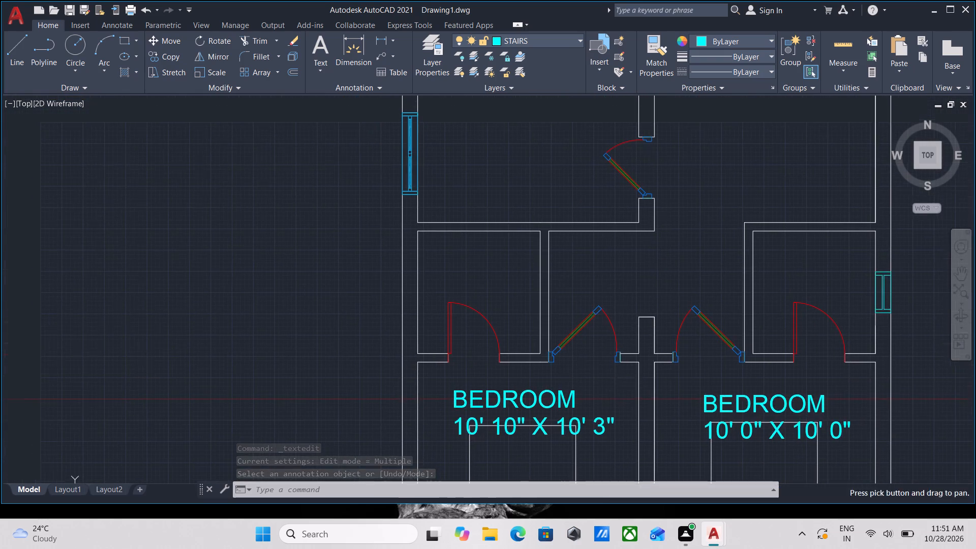
Compare the labelled first plan with the second plan to see which rooms still need labels.
scroll(458, 329, "down", 2)
middle_click_drag(461, 329, 520, 369)
scroll(522, 304, "down", 1)
middle_click_drag(522, 304, 546, 321)
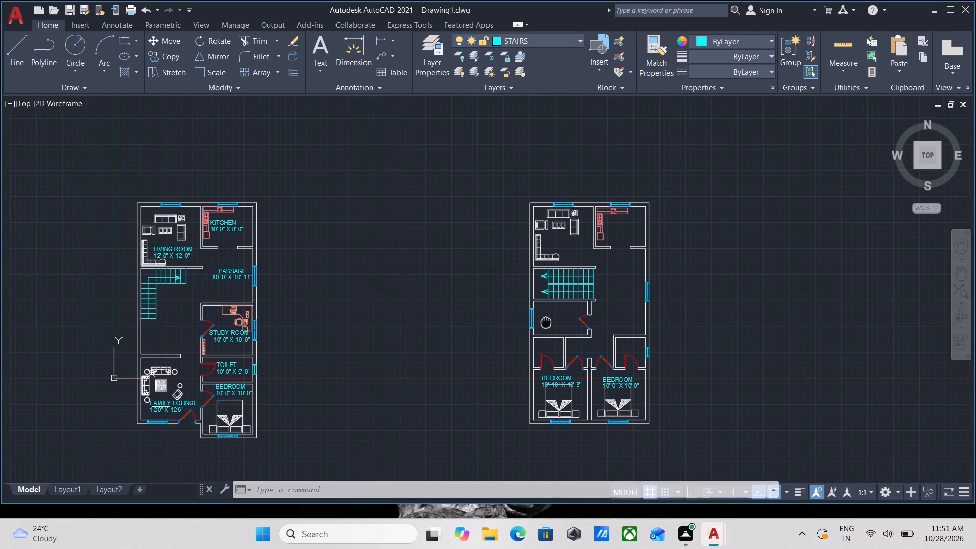
scroll(161, 301, "up", 2)
scroll(219, 292, "down", 1)
middle_click_drag(219, 292, 257, 357)
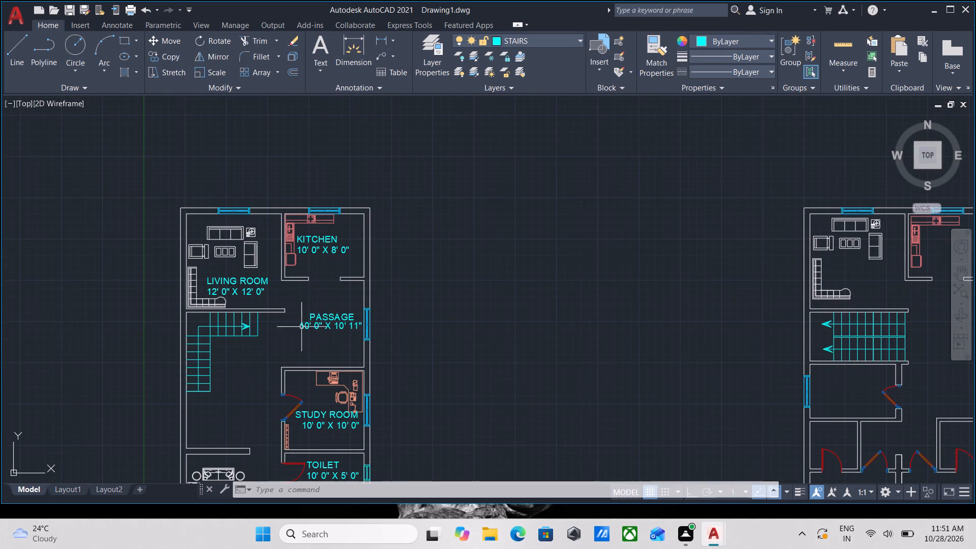
middle_click_drag(493, 336, 348, 268)
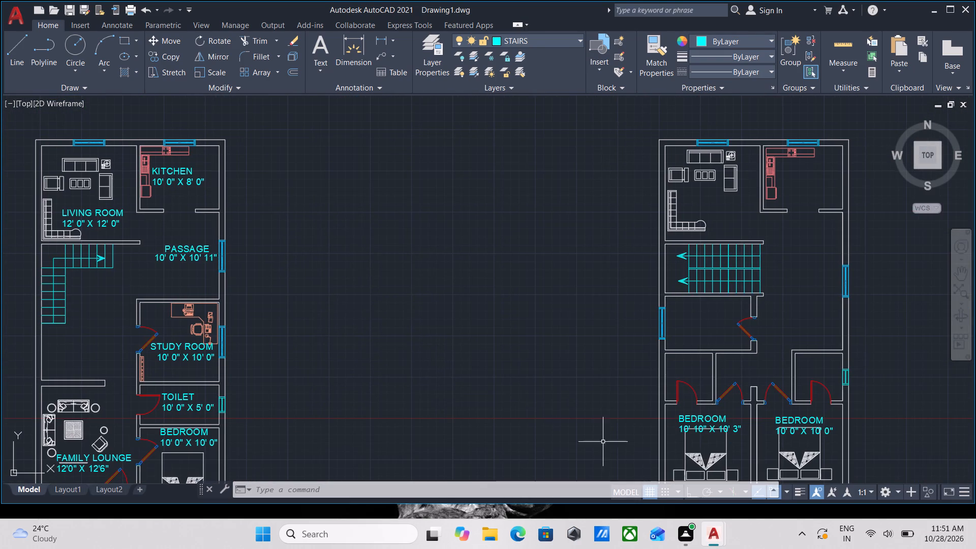
Copy the second plan's left bedroom label, name and dimension line, into the room directly below the stairs.
scroll(685, 459, "up", 2)
scroll(665, 341, "up", 2)
left_click(733, 346)
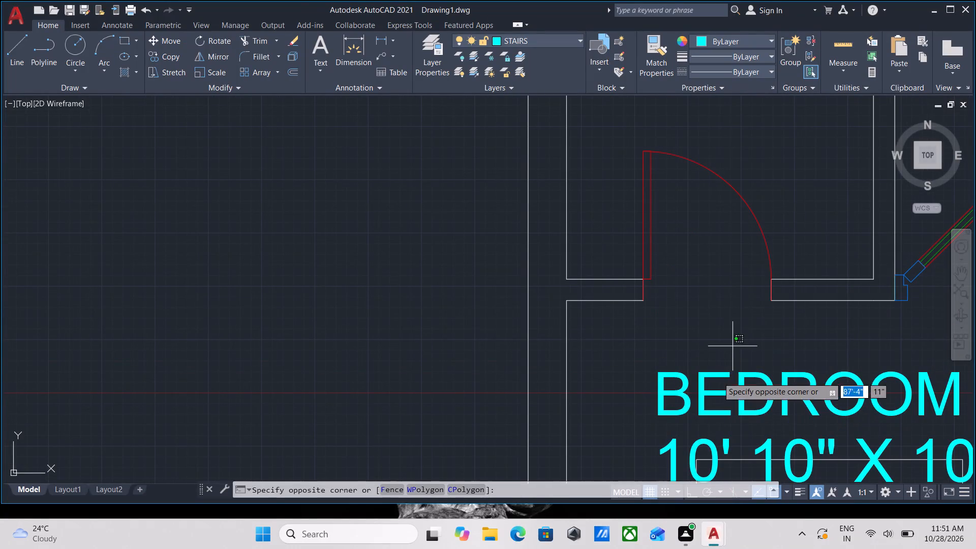
left_click(651, 451)
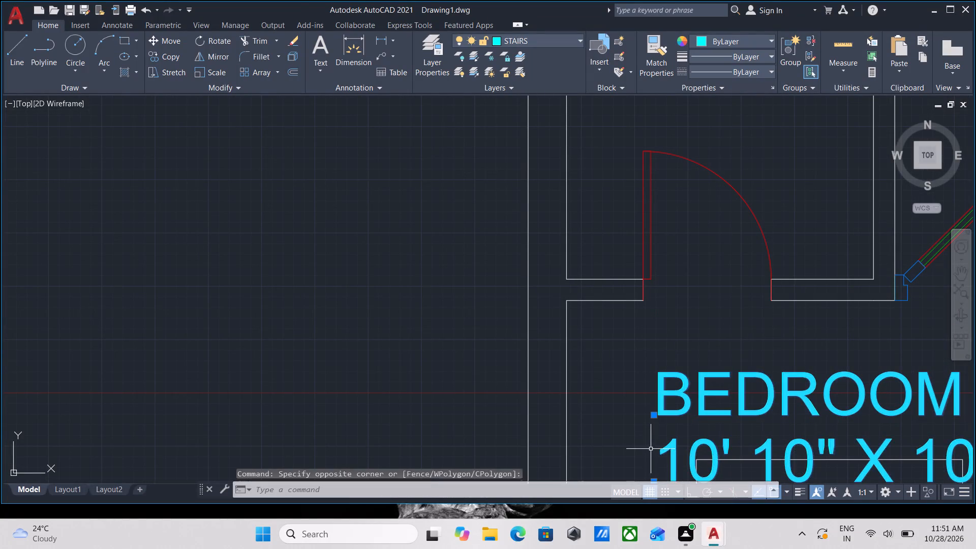
scroll(660, 423, "down", 2)
middle_click_drag(660, 423, 670, 398)
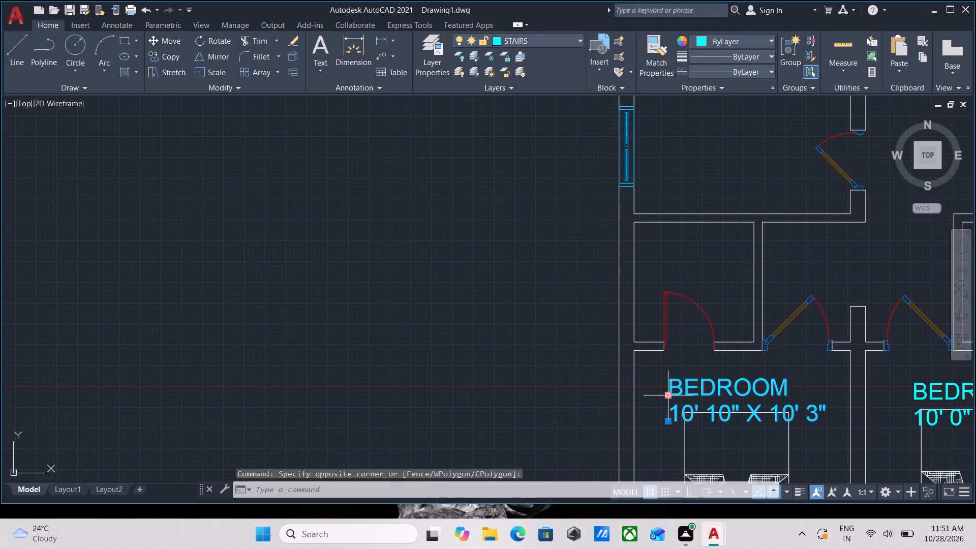
type("CO")
key("Return")
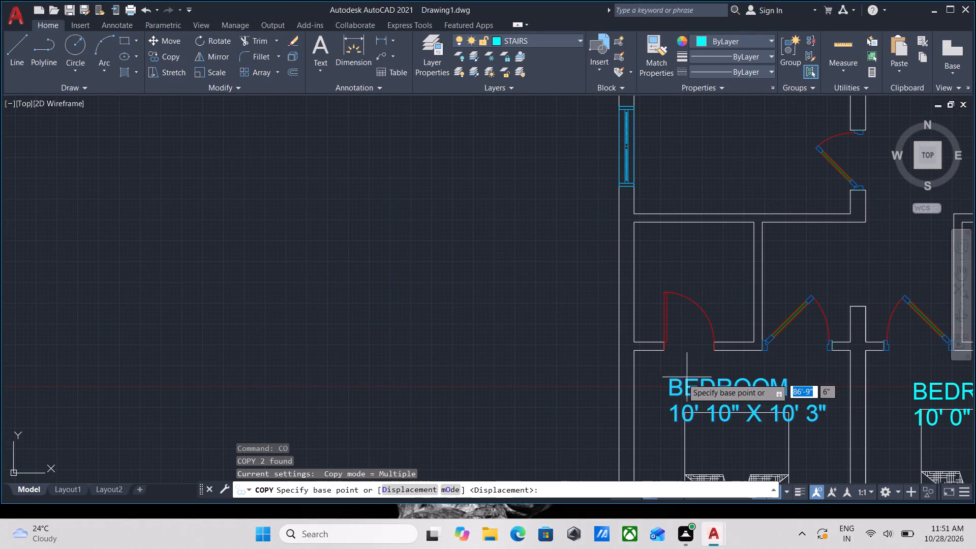
left_click(667, 396)
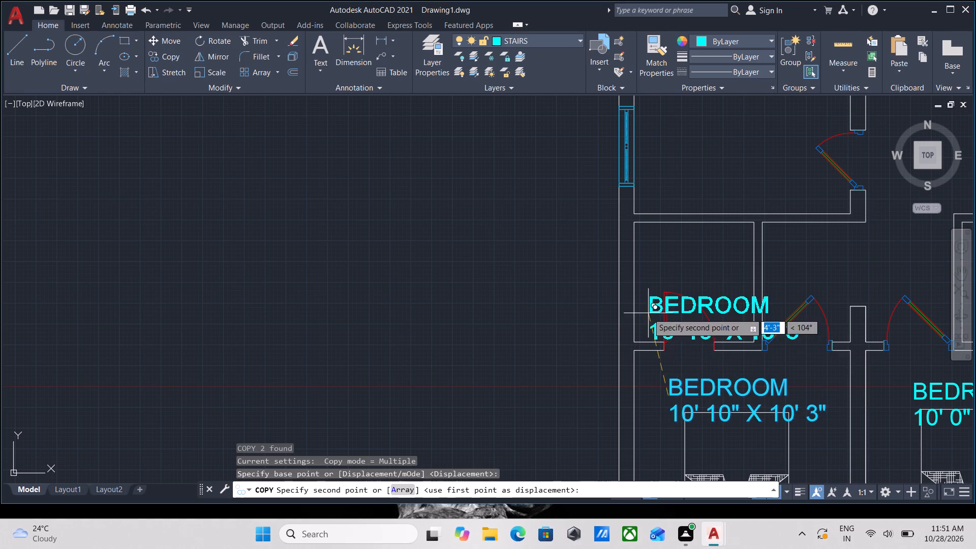
middle_click_drag(649, 327, 666, 497)
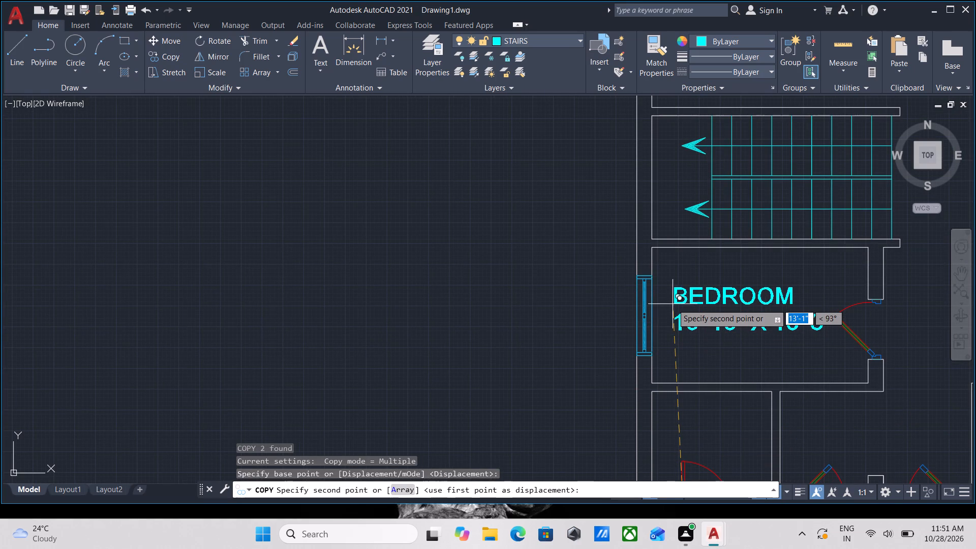
left_click(675, 301)
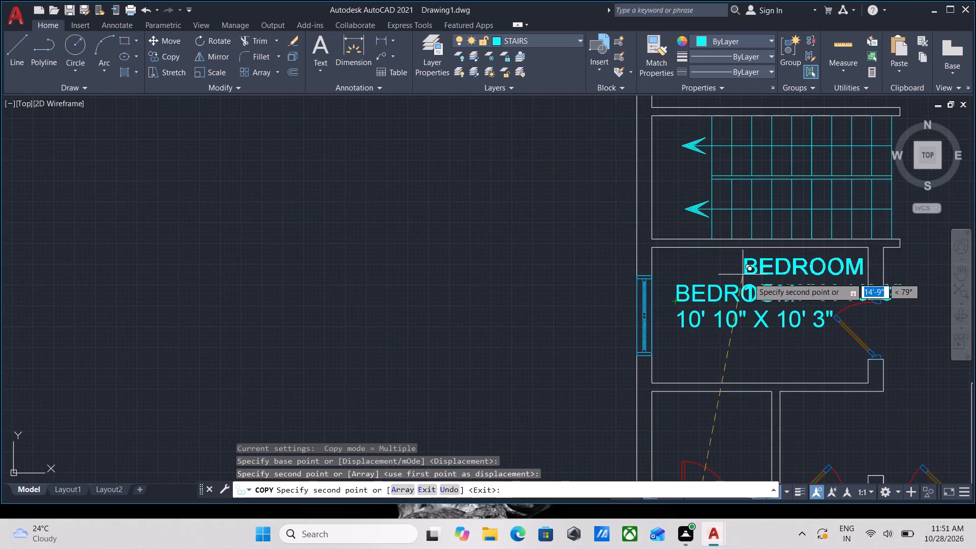
key("Escape")
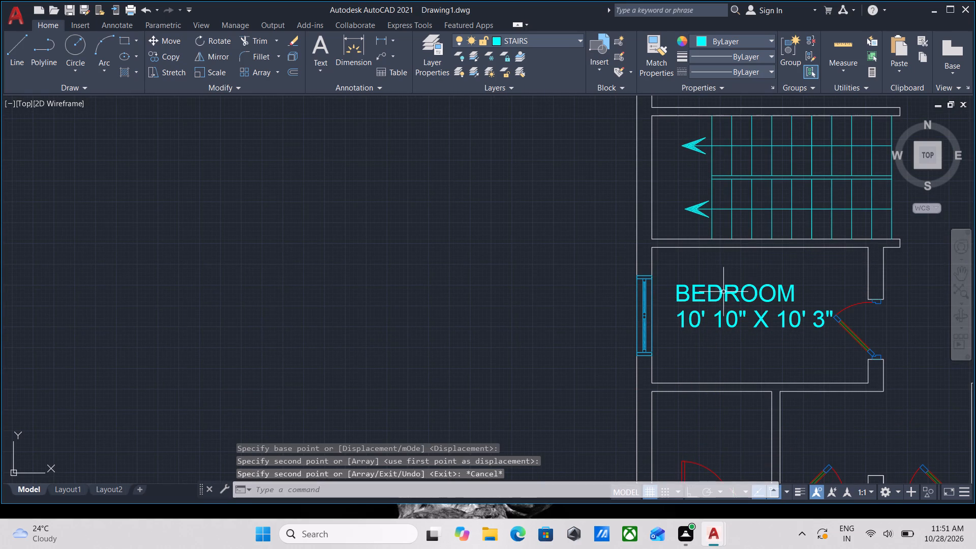
Change the copied room name below the second plan's stairs to STORE.
double_click(722, 292)
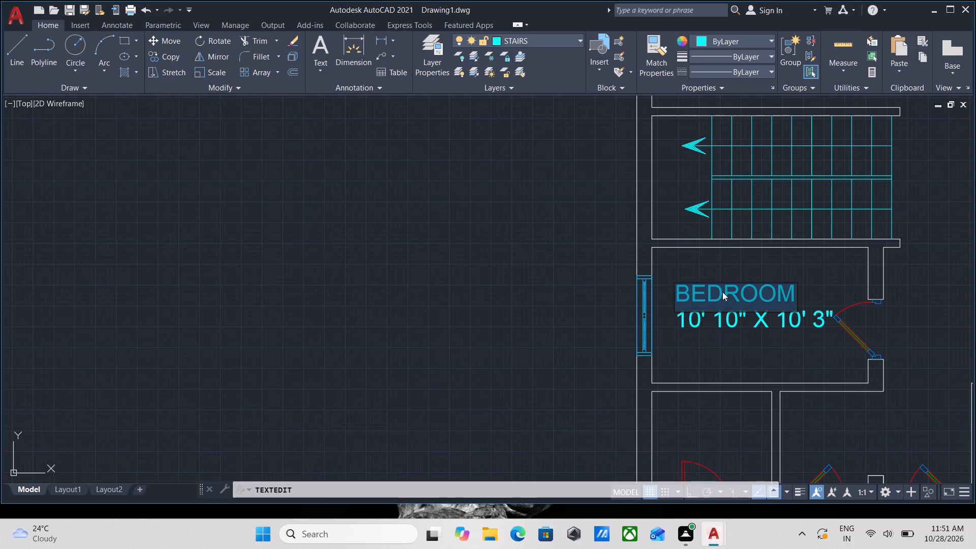
type("STORE")
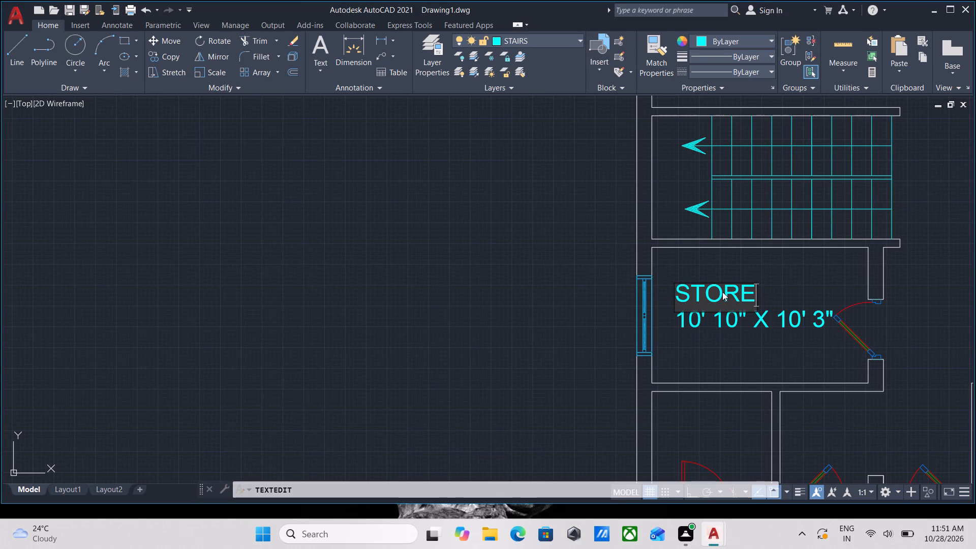
key("Return")
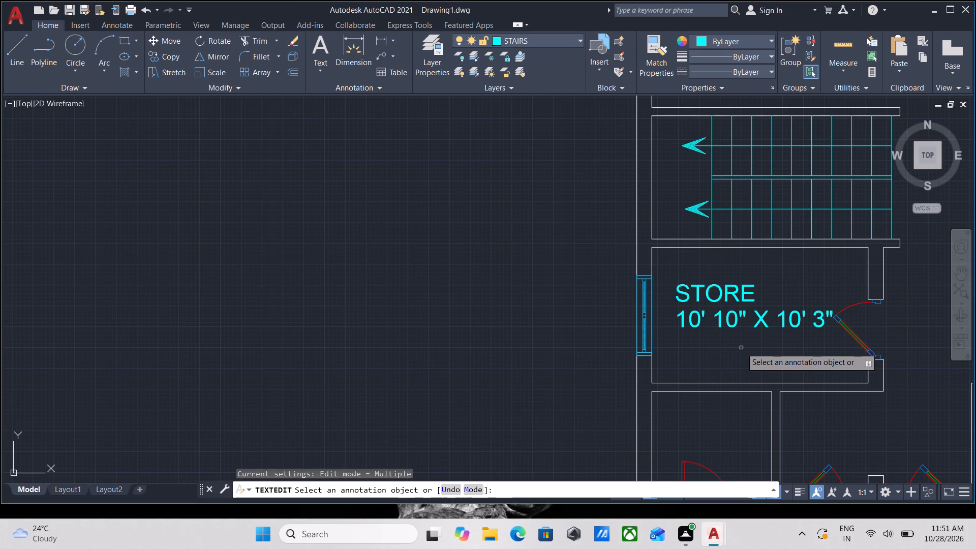
key("Return")
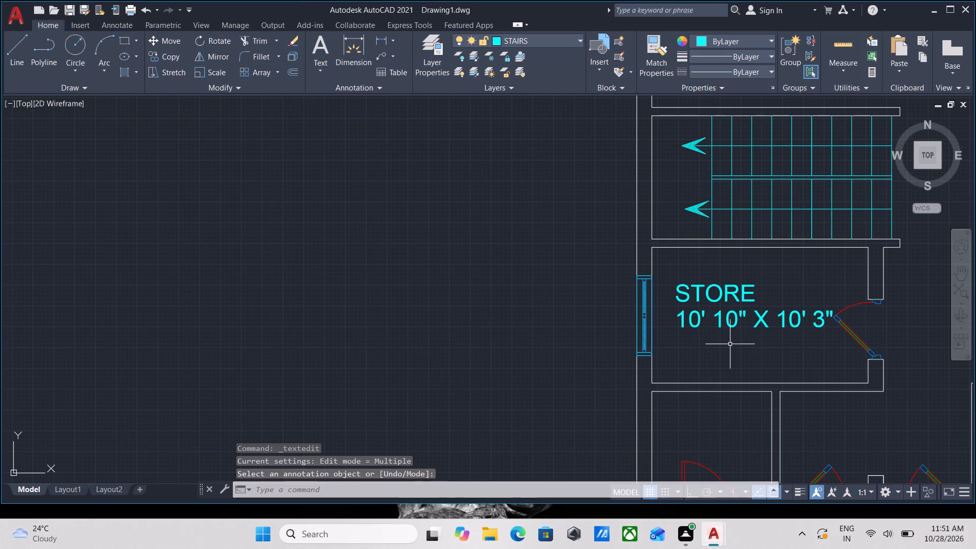
Measure the length and width of the second plan's store room.
key("m")
key("e")
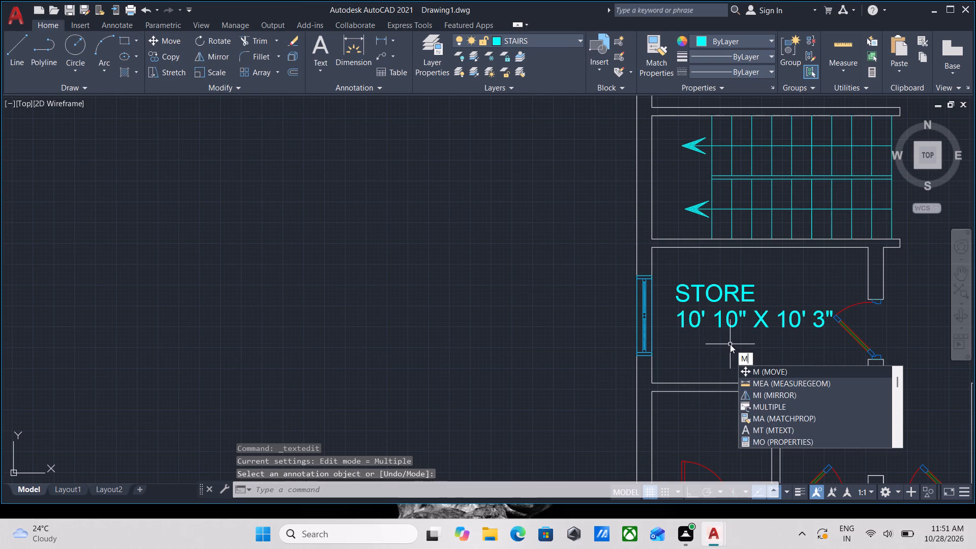
key("a")
key("Return")
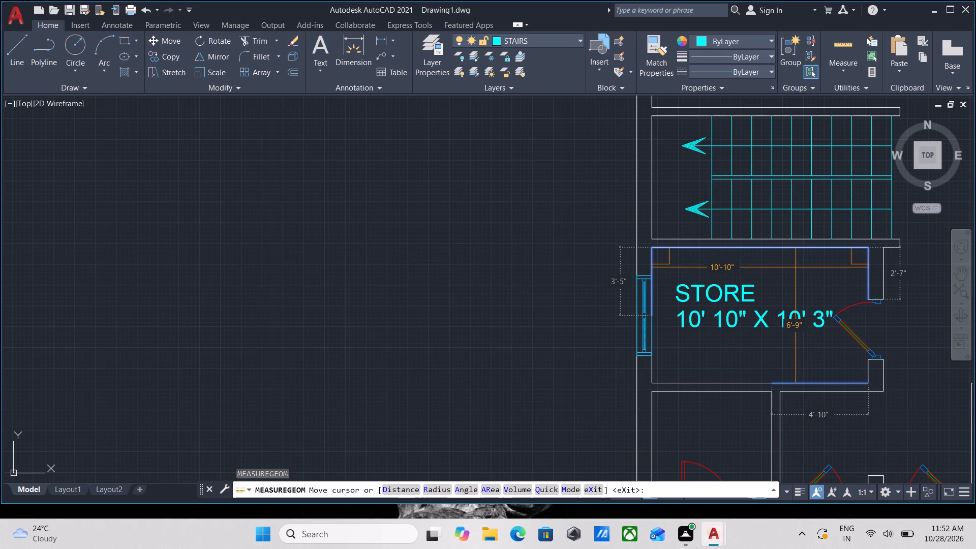
key("Escape")
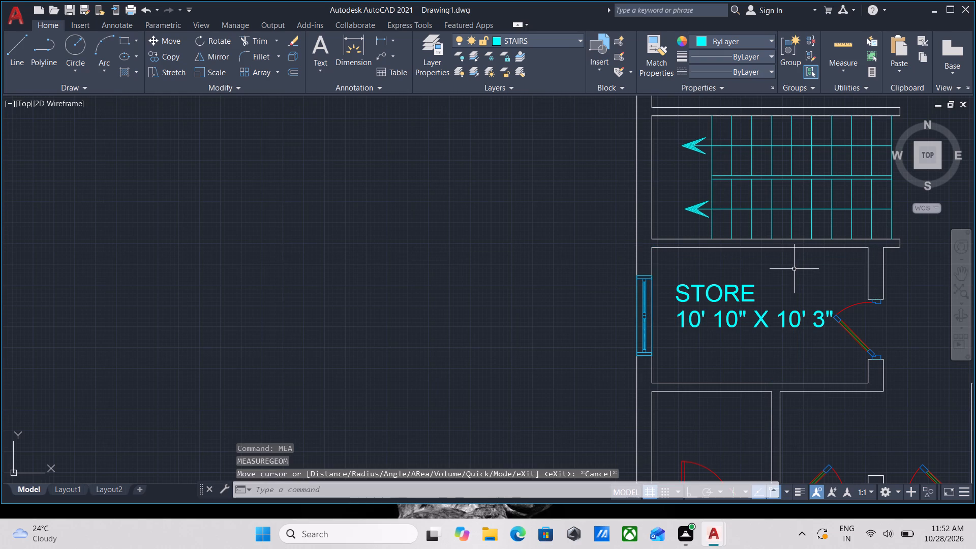
Change the dimension line under the STORE label to 10' 10" X 6' 9".
triple_click(787, 318)
triple_click(796, 314)
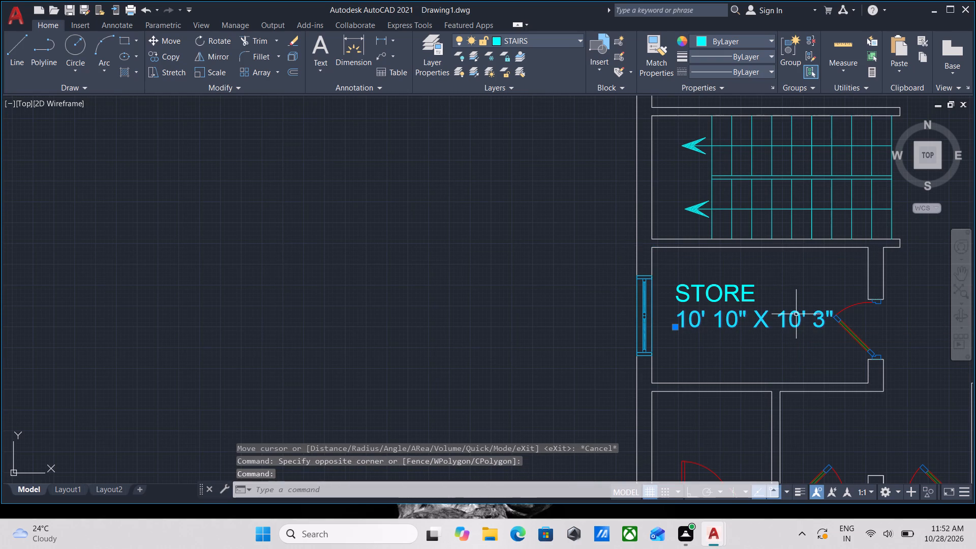
left_click(796, 314)
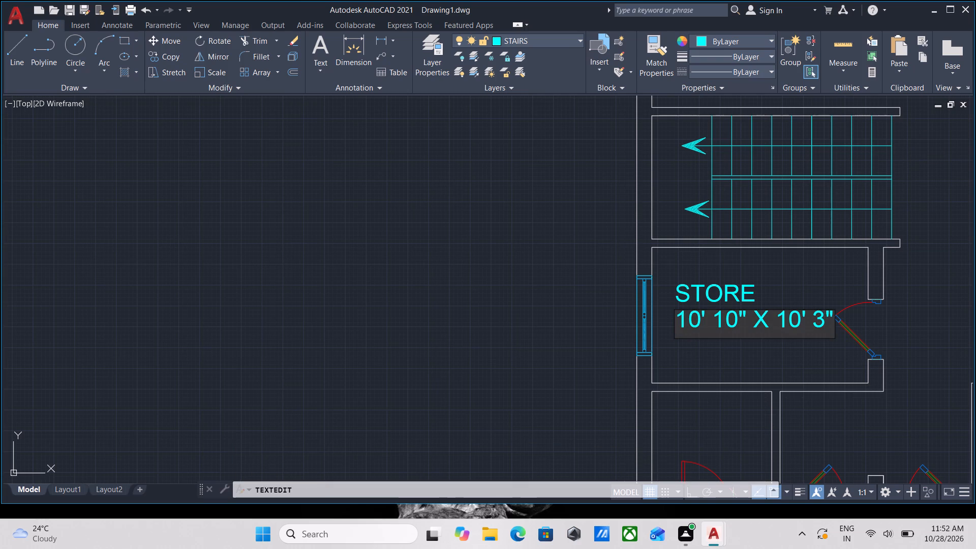
key("BackSpace")
key("BackSpace")
key("6")
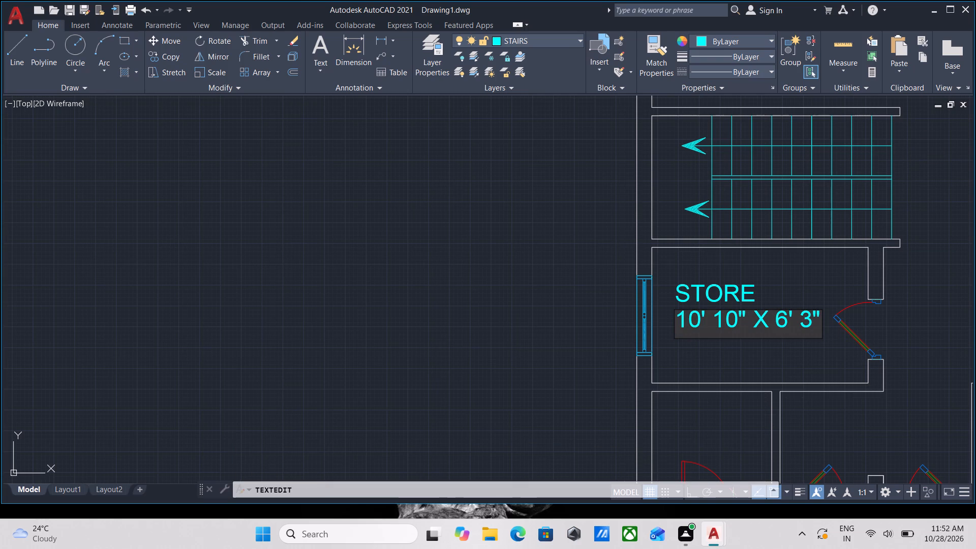
left_click(815, 320)
key("BackSpace")
key("9")
key("Return")
key("Return")
Copy the STORE label and its dimension line into the second plan's kitchen, beside the sink and counter.
scroll(726, 326, "down", 2)
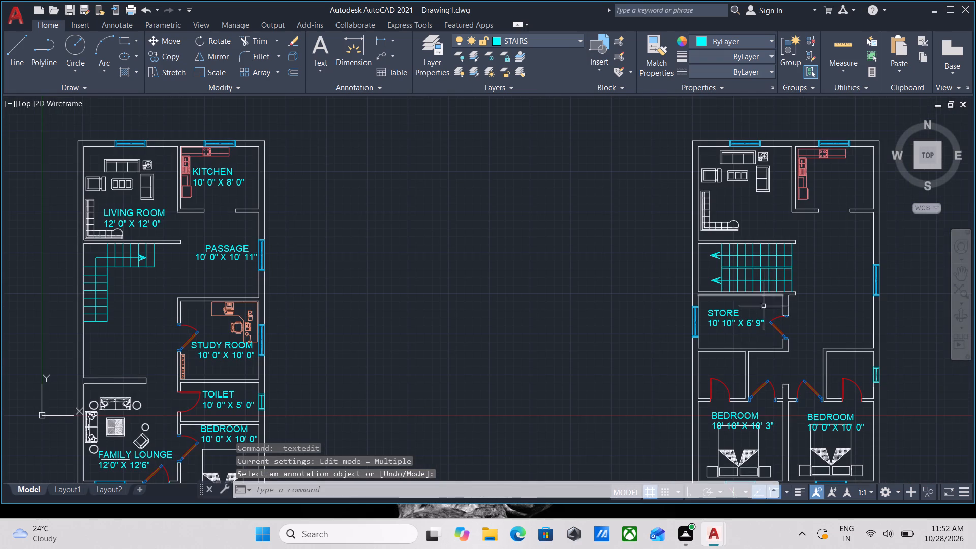
middle_click_drag(756, 326, 581, 341)
scroll(570, 327, "up", 1)
middle_click_drag(570, 327, 555, 357)
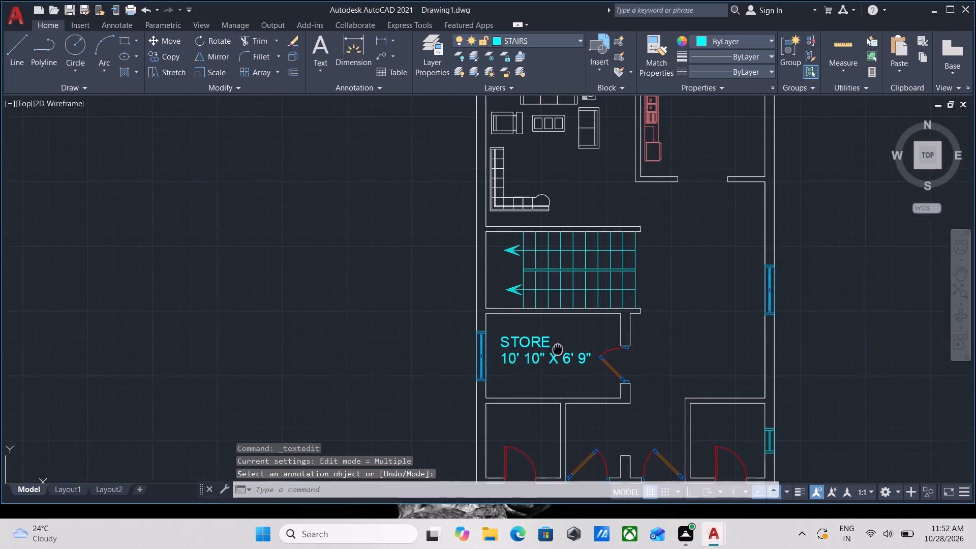
middle_click_drag(555, 357, 552, 369)
scroll(538, 405, "up", 2)
left_click(540, 400)
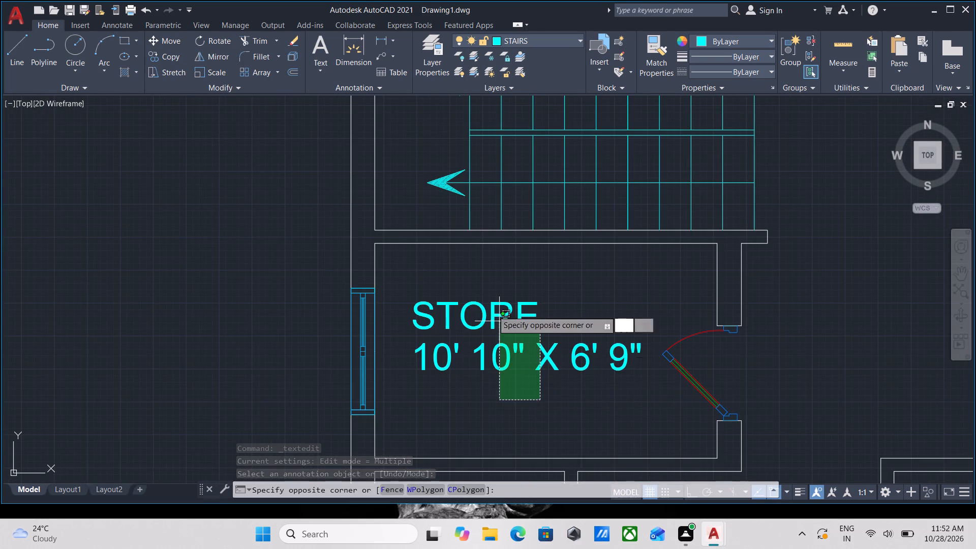
left_click(460, 287)
type("CO")
key("Return")
left_click(412, 331)
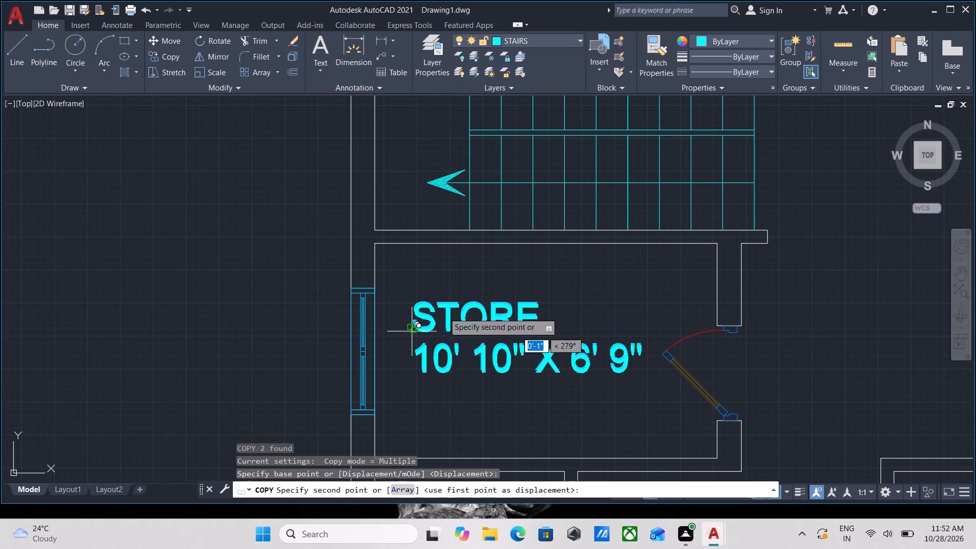
middle_click_drag(509, 225, 486, 427)
scroll(552, 281, "down", 3)
middle_click_drag(552, 281, 511, 443)
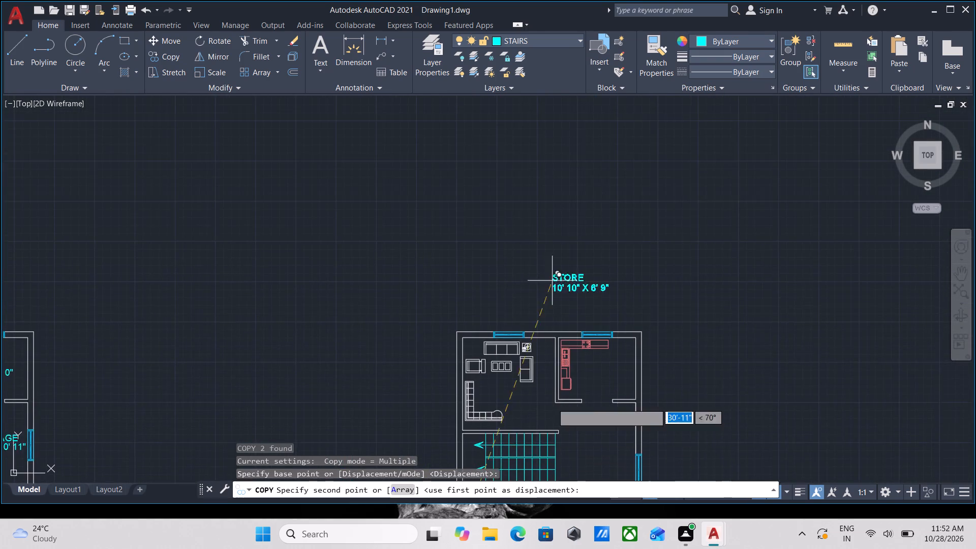
scroll(589, 368, "up", 5)
scroll(531, 328, "down", 1)
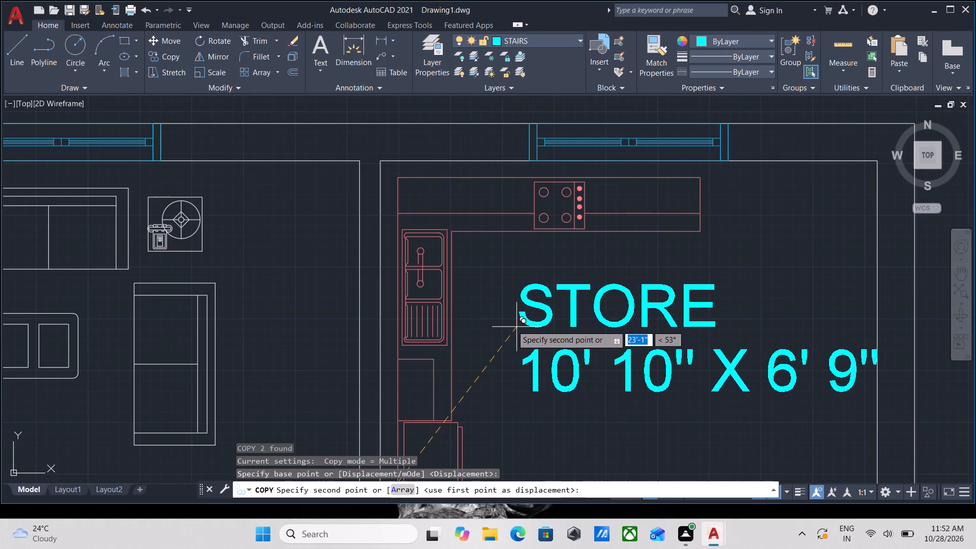
left_click(491, 323)
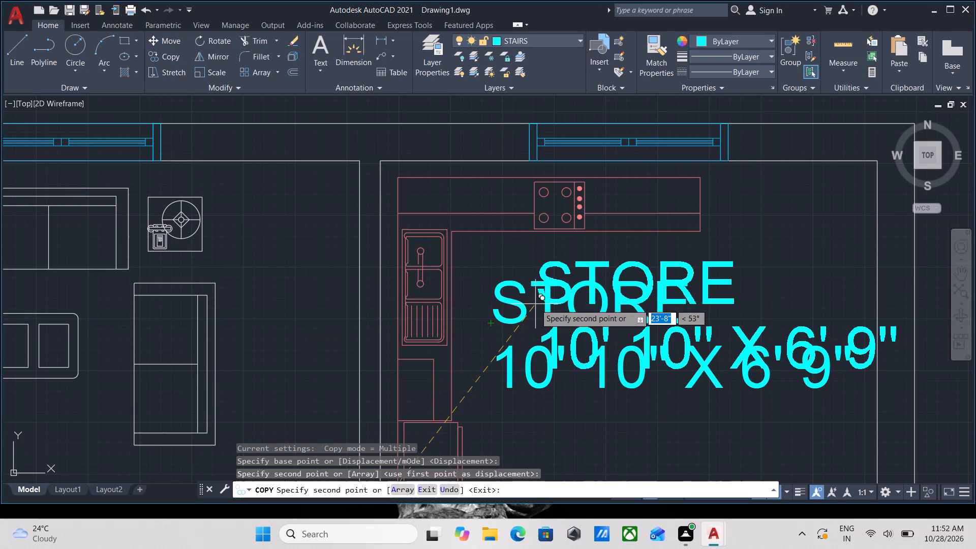
key("Escape")
Measure the length and width of the second plan's kitchen.
type("MEA")
key("Return")
scroll(601, 266, "down", 1)
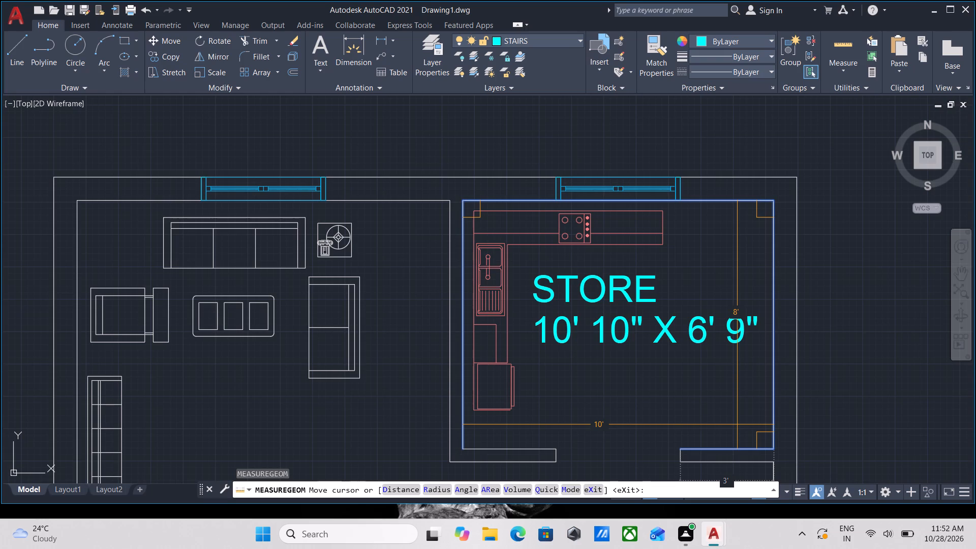
key("Escape")
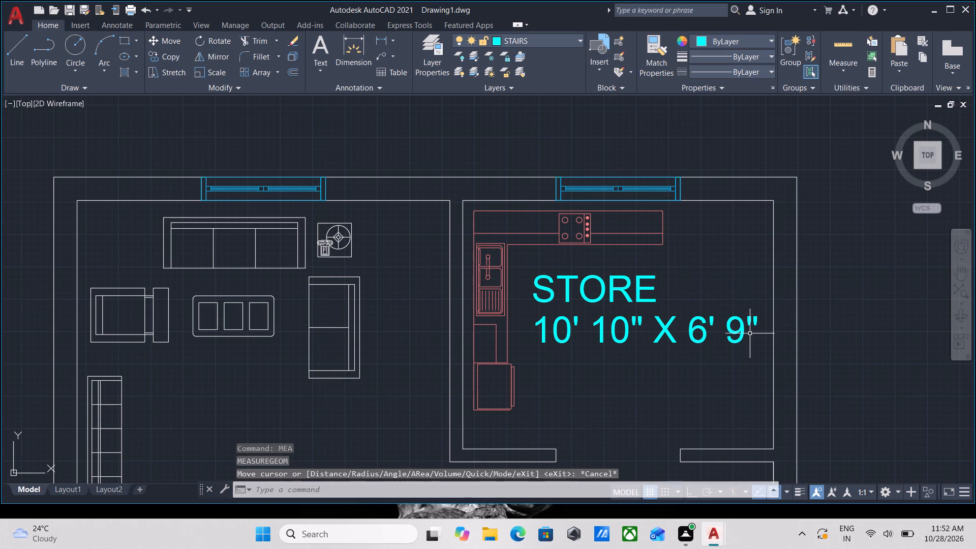
Change the dimension line under the copied STORE label in the second plan's kitchen to 10' 10" X 8' 0".
left_click(734, 327)
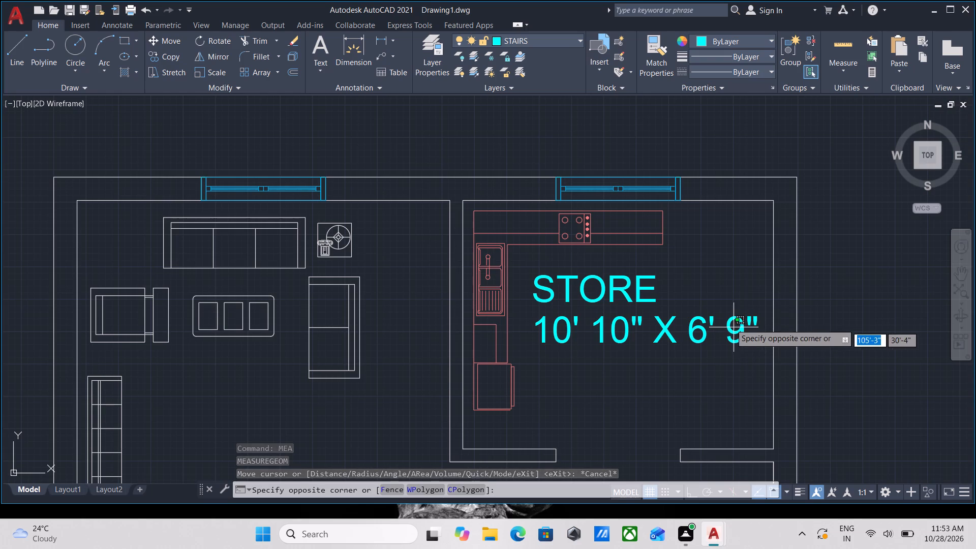
double_click(727, 320)
left_click(732, 327)
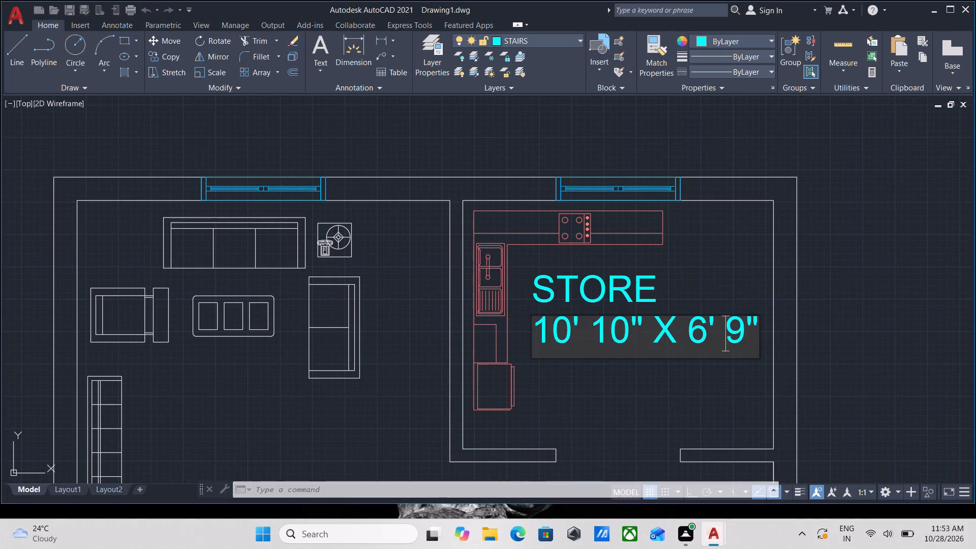
left_click(745, 330)
left_click(757, 323)
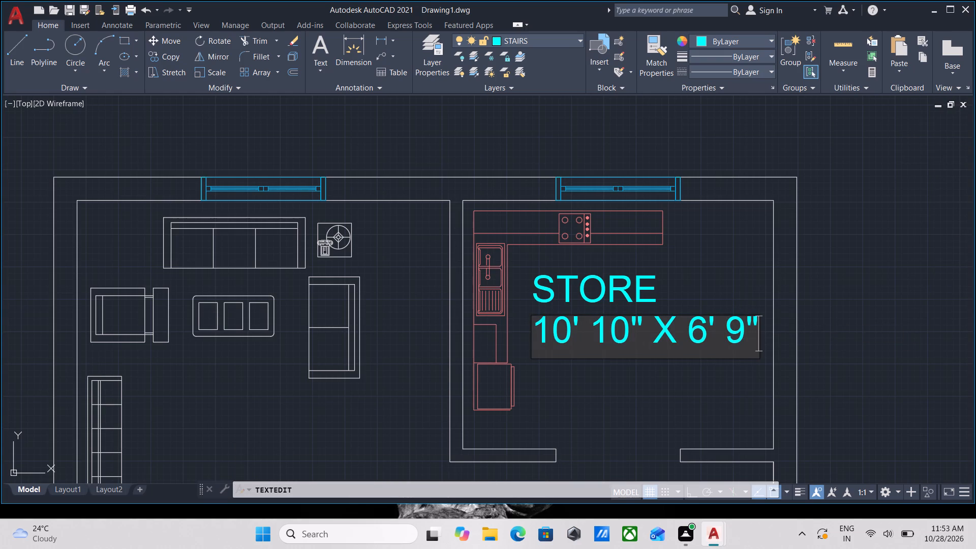
key("BackSpace")
key("BackSpace")
key("BackSpace")
key("BackSpace")
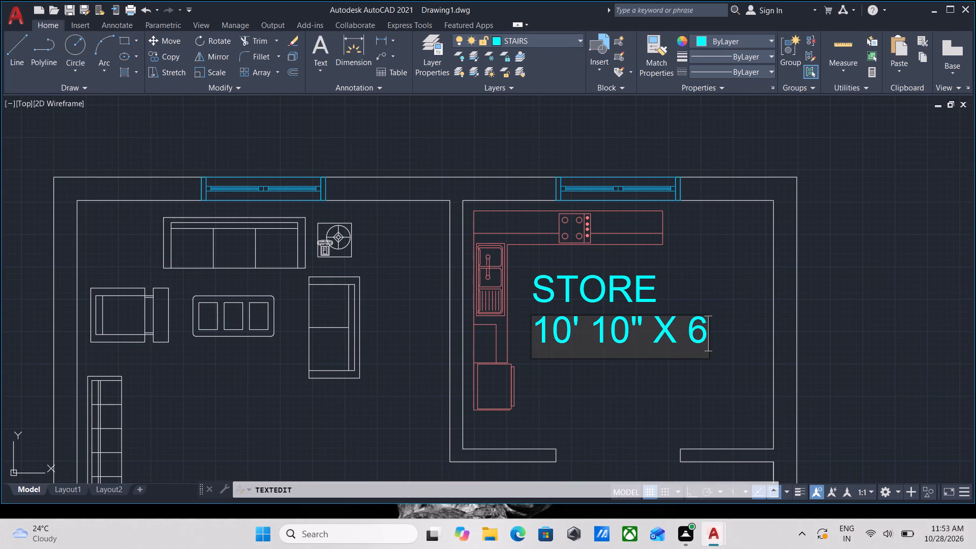
key("BackSpace")
key("8")
key("apostrophe")
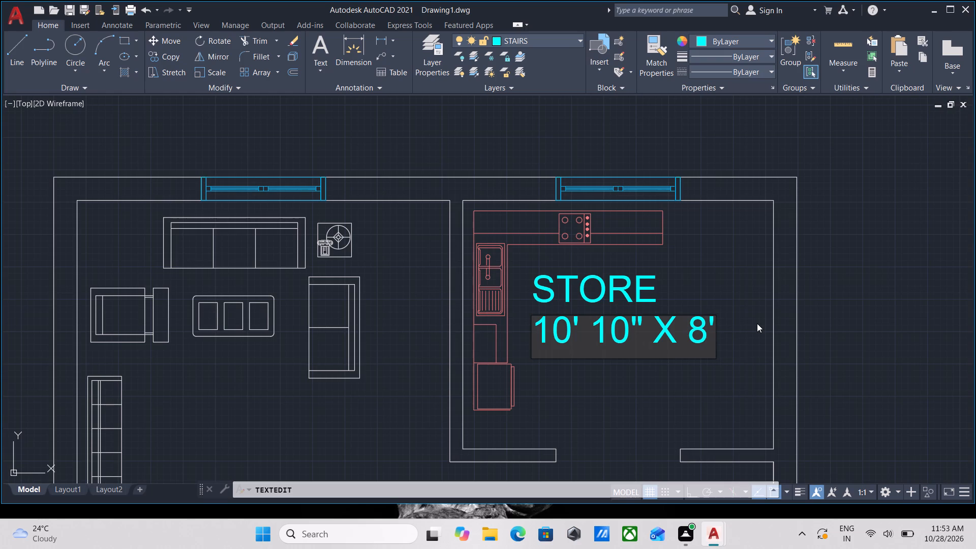
key("space")
type("0")
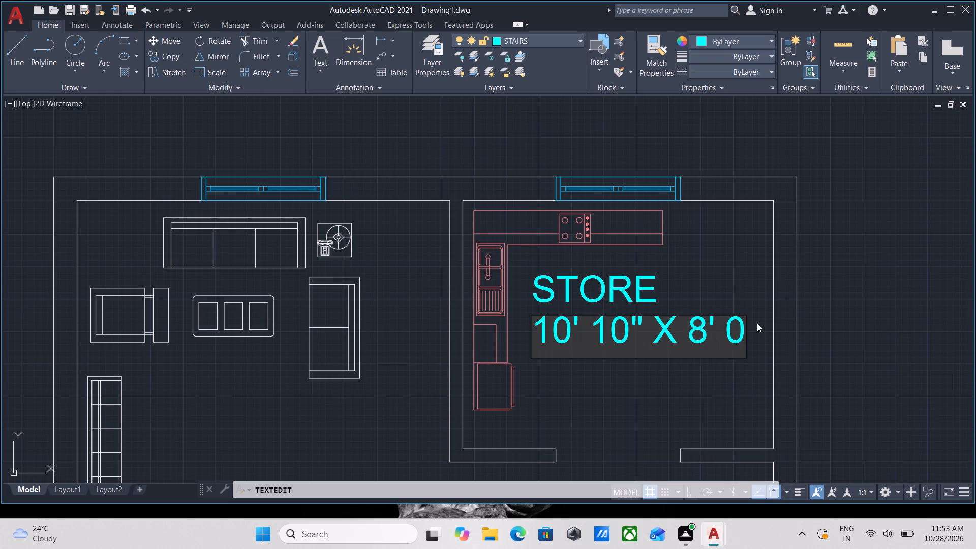
key("shift+quotedbl")
key("Return")
key("Return")
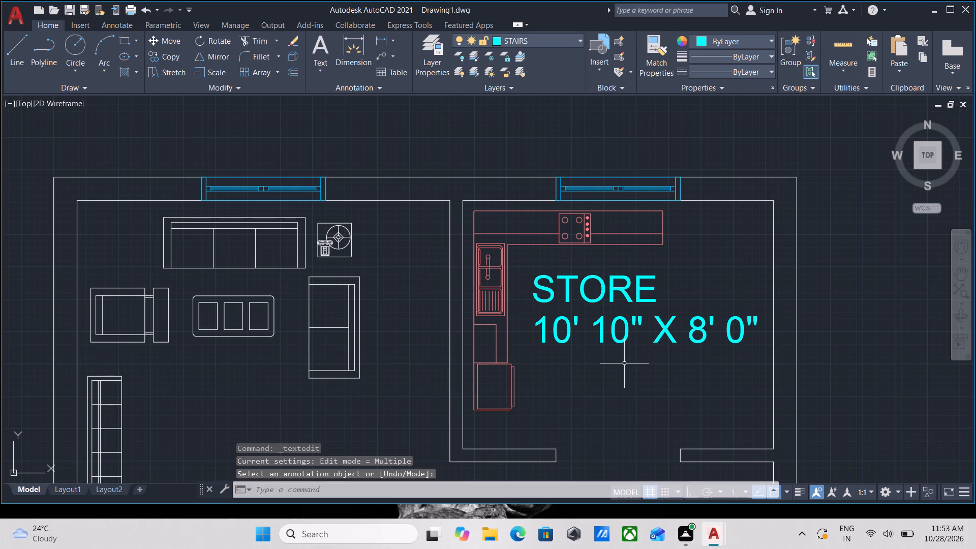
Change the STORE text in the second plan's kitchen to KITCHEN.
scroll(653, 367, "down", 1)
middle_click_drag(653, 367, 658, 368)
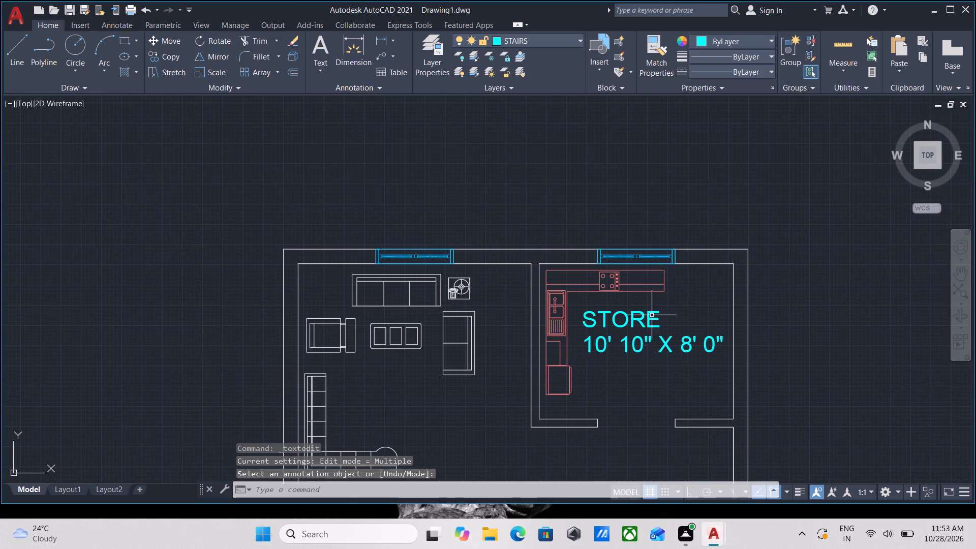
double_click(624, 318)
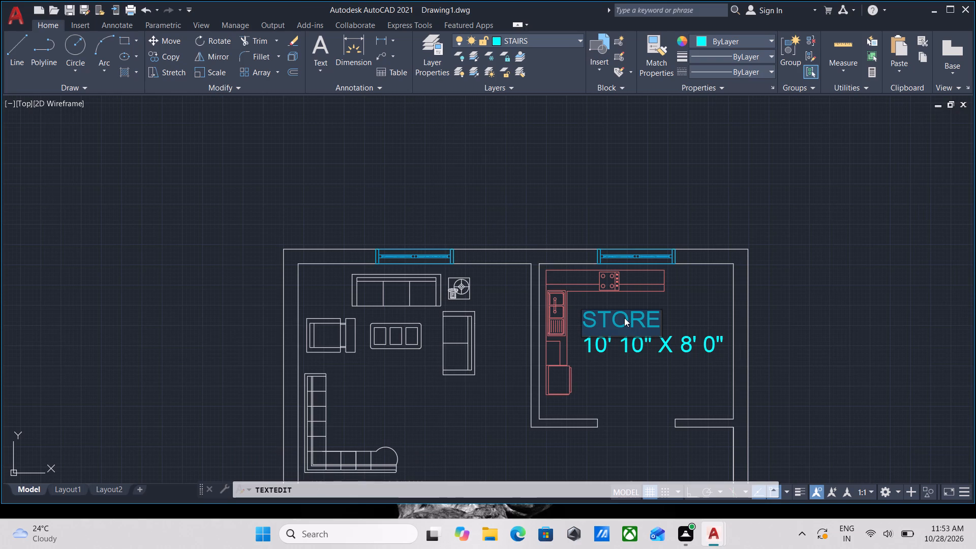
type("KITCHEN")
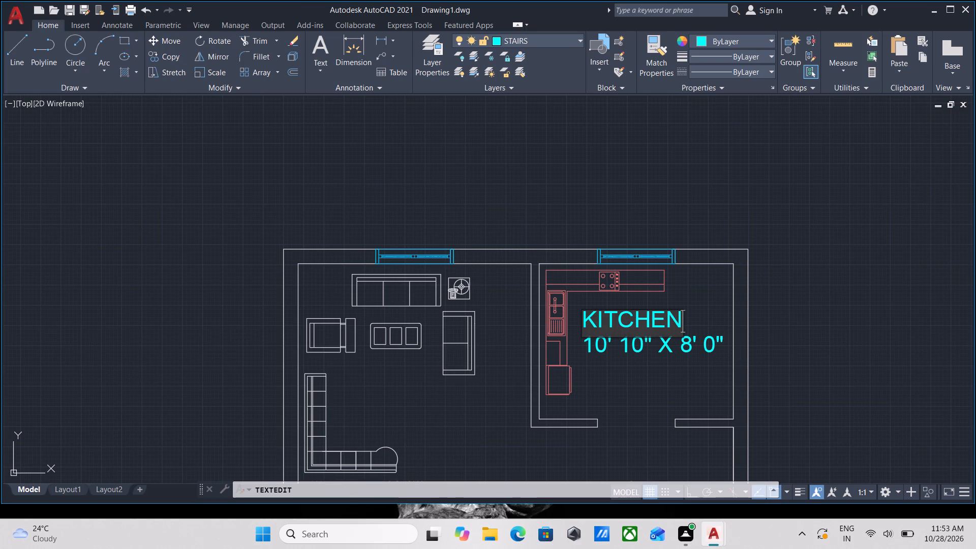
key("Return")
key("Return")
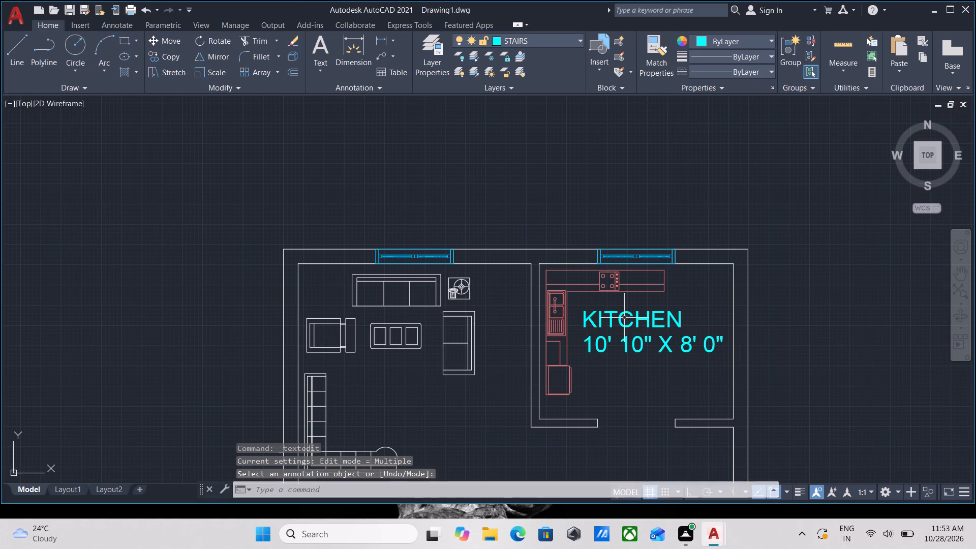
Copy the first plan's LIVING ROOM label and its 12' 0" X 12' 0" line into the second plan's living room, beside the corner sofa.
scroll(81, 209, "down", 2)
middle_click_drag(146, 210, 407, 287)
scroll(289, 274, "down", 3)
middle_click_drag(294, 274, 326, 281)
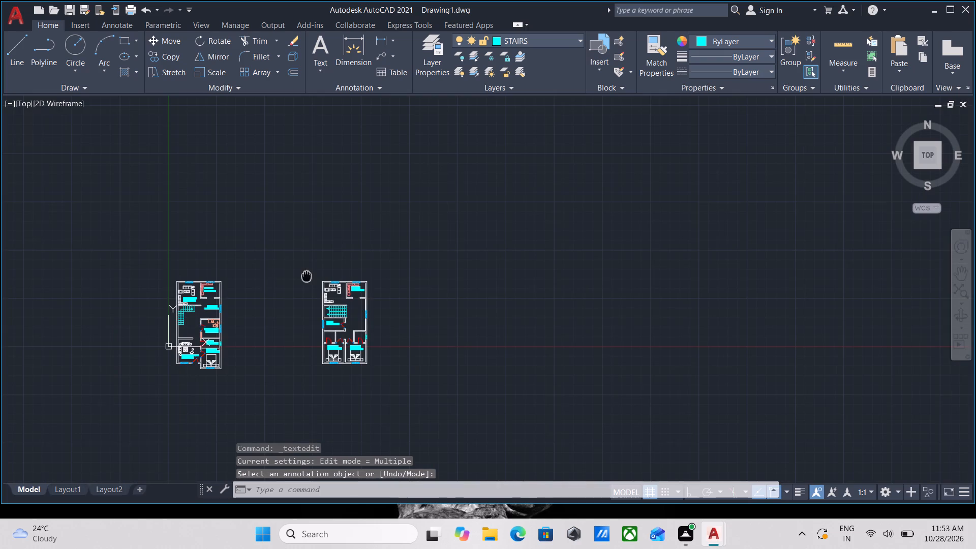
middle_click_drag(326, 281, 337, 281)
scroll(210, 287, "up", 3)
scroll(306, 342, "up", 2)
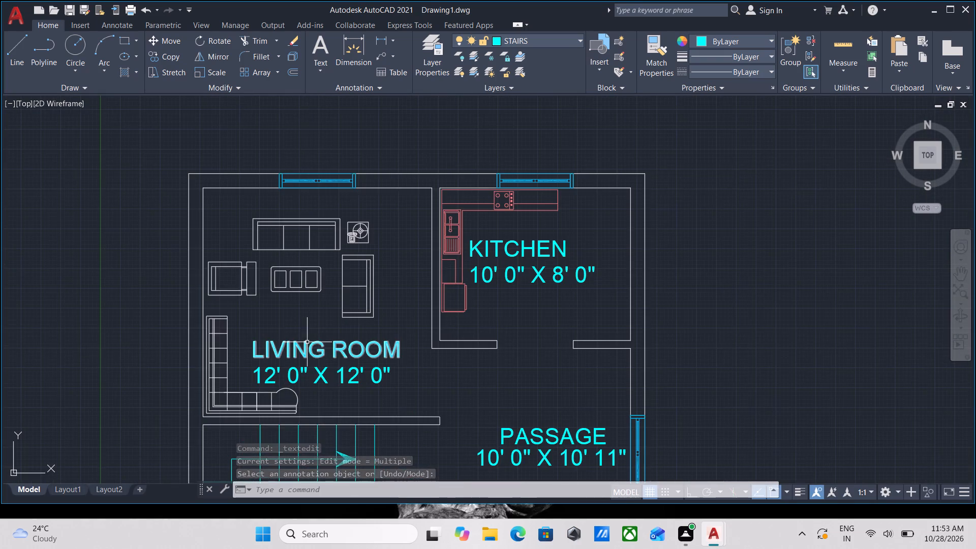
scroll(346, 379, "up", 1)
left_click(387, 413)
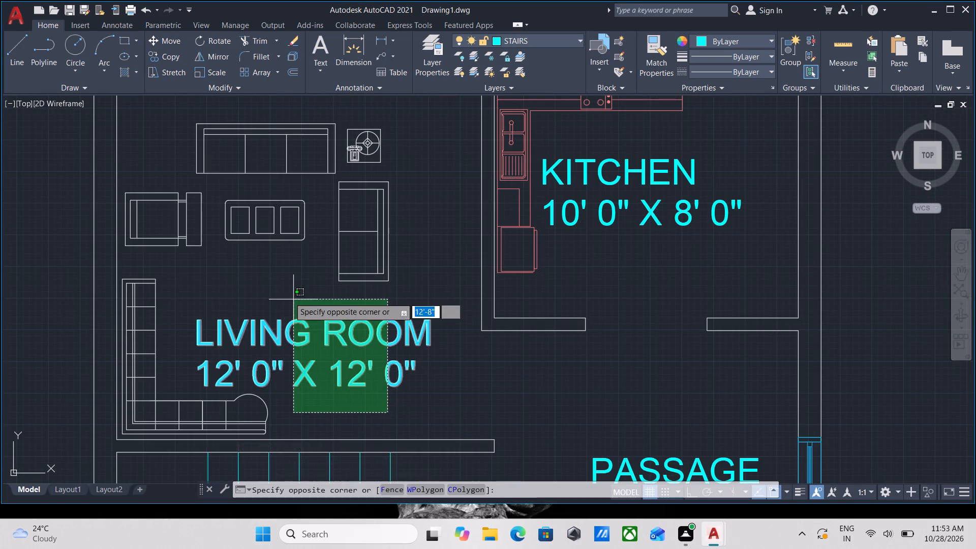
left_click(322, 306)
scroll(322, 306, "down", 1)
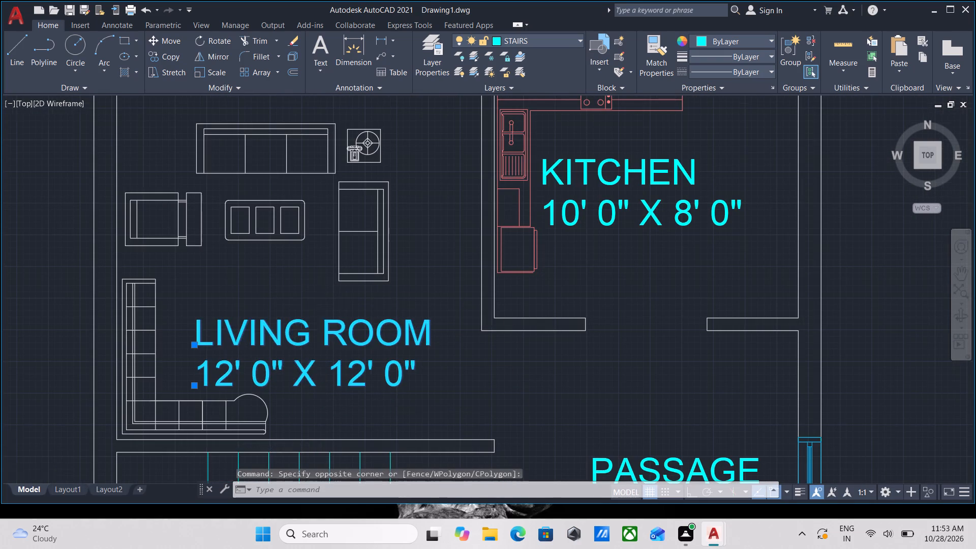
scroll(322, 306, "down", 1)
middle_click_drag(322, 306, 339, 309)
type("CO")
key("Return")
scroll(290, 322, "up", 2)
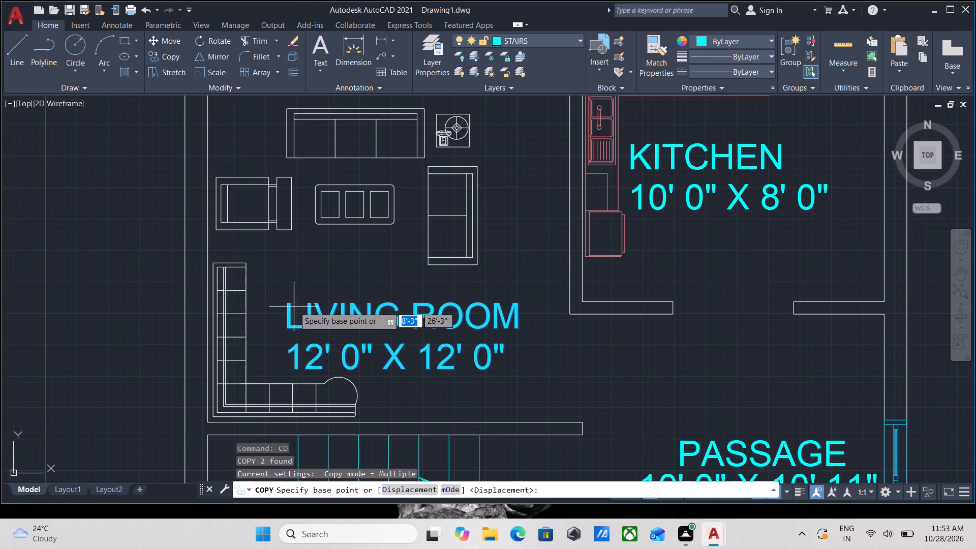
left_click(286, 325)
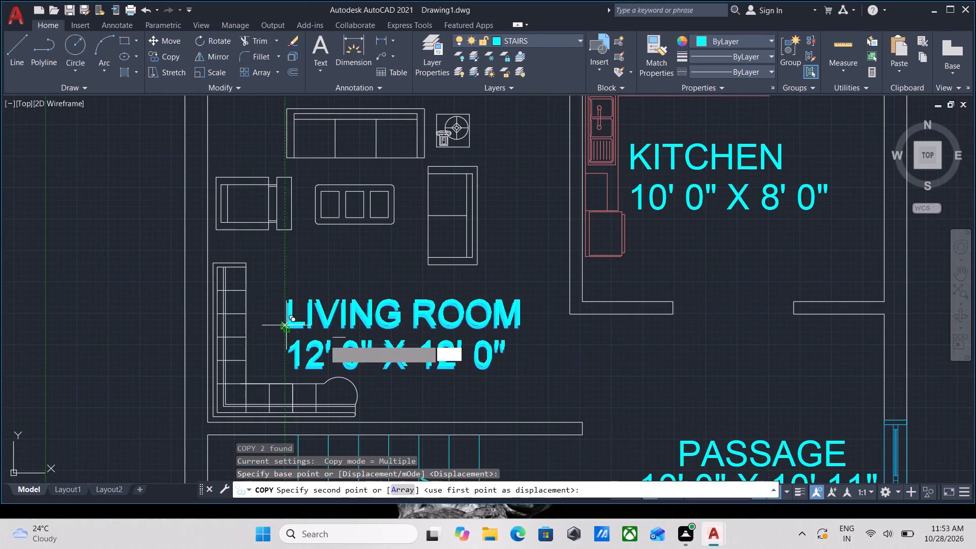
scroll(523, 333, "down", 2)
middle_click_drag(523, 333, 181, 332)
scroll(469, 398, "down", 3)
middle_click_drag(469, 398, 342, 357)
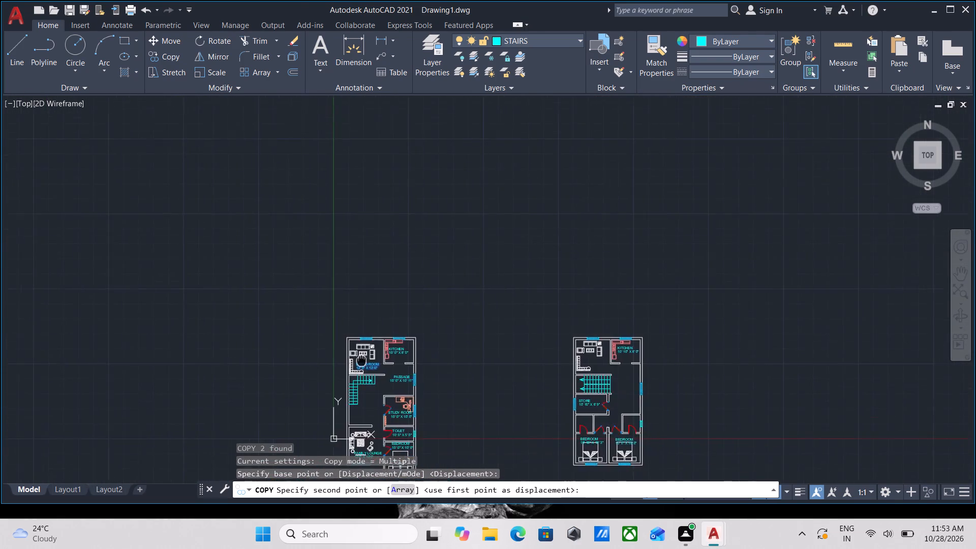
middle_click_drag(342, 357, 340, 357)
scroll(422, 345, "up", 3)
scroll(527, 330, "up", 2)
middle_click_drag(529, 330, 174, 413)
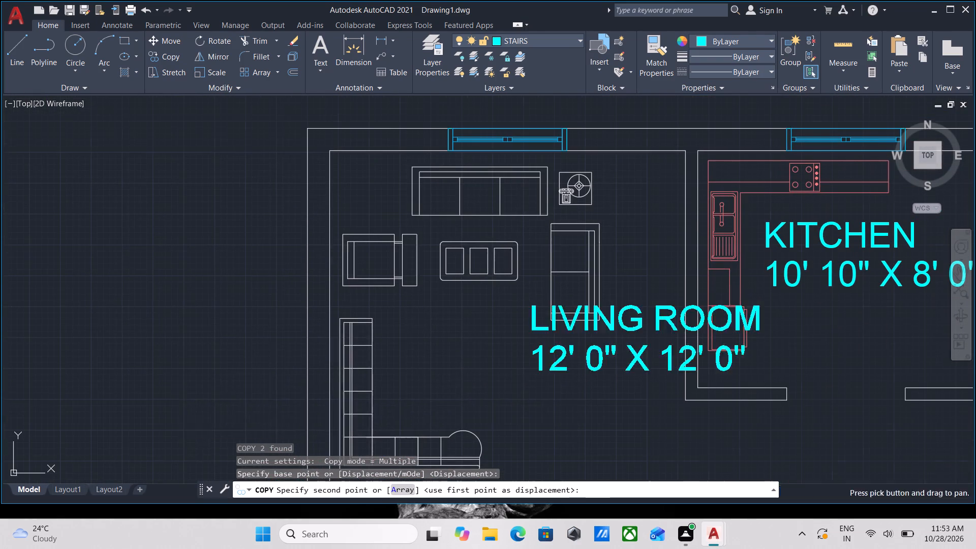
left_click(431, 373)
scroll(458, 368, "down", 2)
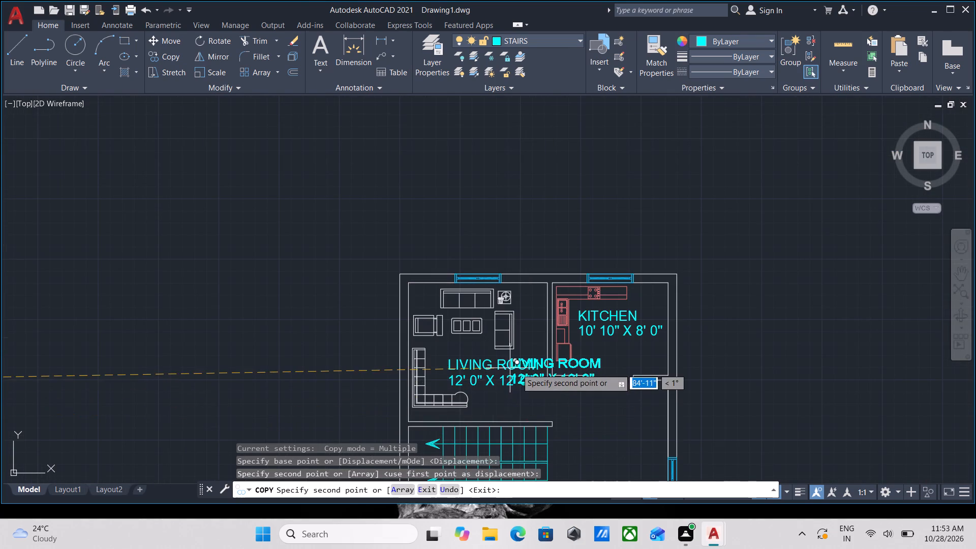
key("Escape")
Examine both floor plans, comparing their room labels to find second-plan rooms that are still unlabelled.
scroll(517, 364, "down", 1)
scroll(553, 389, "up", 2)
scroll(548, 389, "down", 2)
middle_click_drag(542, 389, 530, 370)
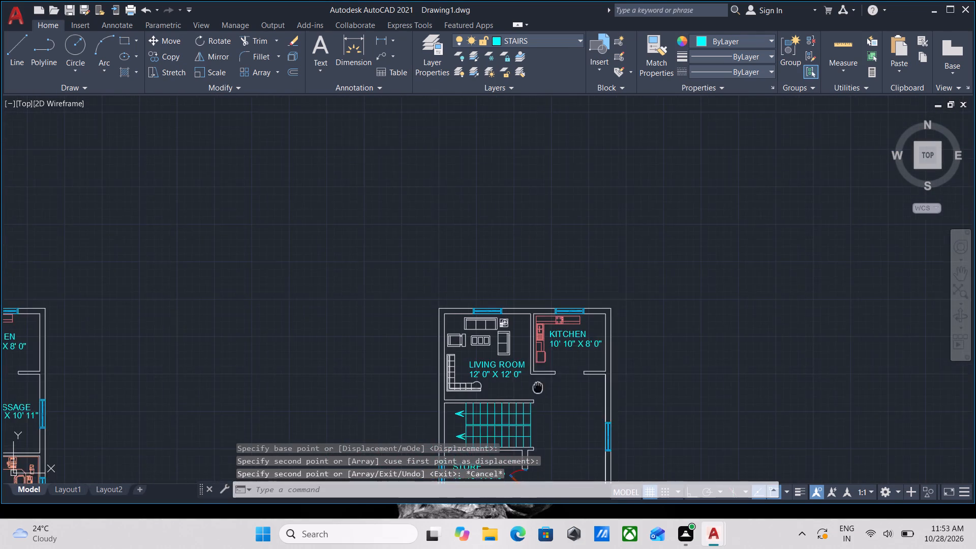
middle_click_drag(530, 370, 528, 346)
scroll(522, 388, "up", 1)
middle_click_drag(522, 389, 552, 347)
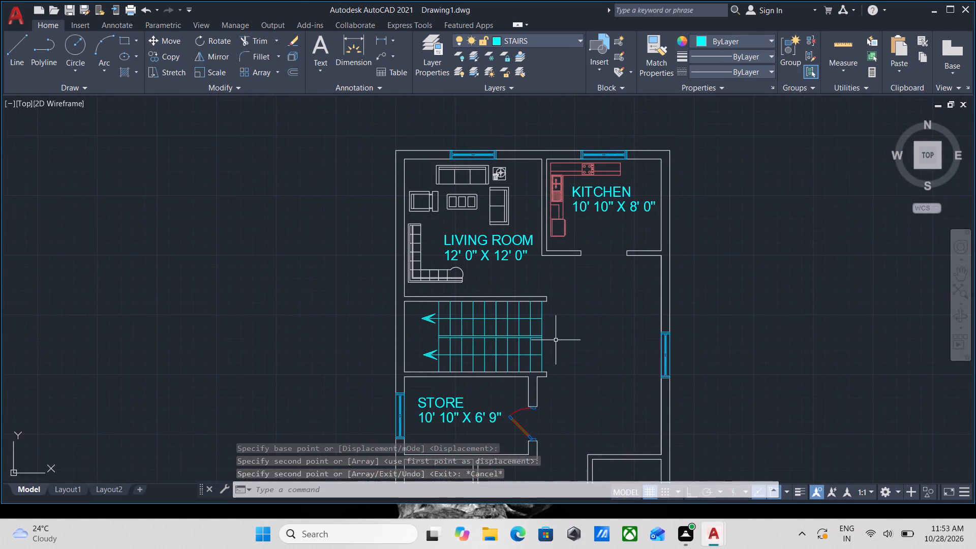
scroll(556, 340, "down", 2)
scroll(540, 422, "up", 2)
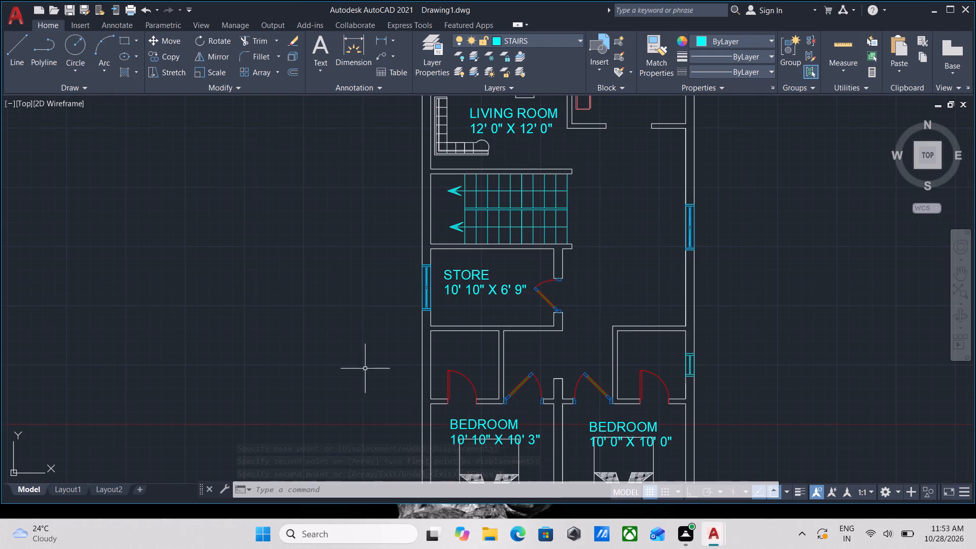
scroll(334, 366, "down", 1)
middle_click_drag(334, 366, 419, 408)
scroll(506, 353, "up", 2)
scroll(331, 352, "down", 1)
middle_click_drag(331, 352, 386, 363)
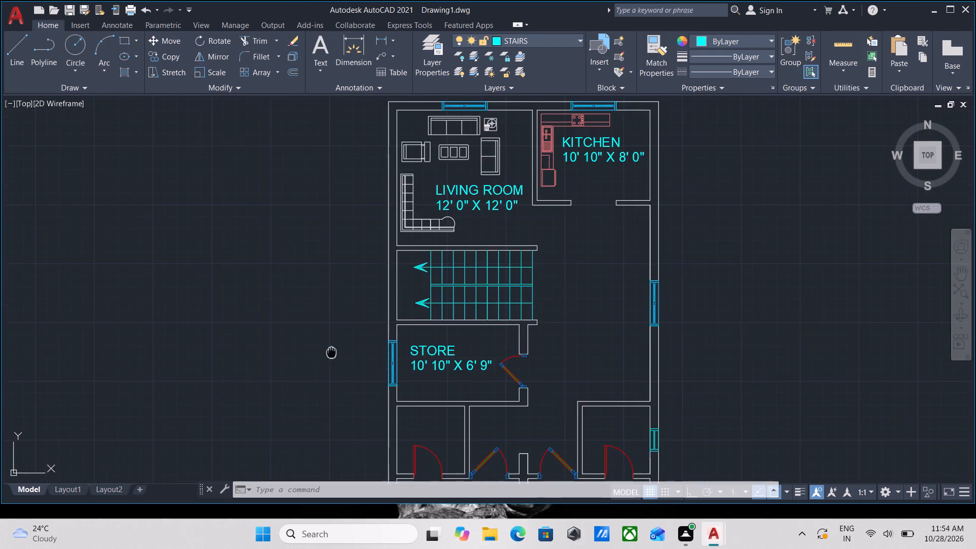
middle_click_drag(386, 363, 528, 369)
scroll(264, 361, "down", 2)
middle_click_drag(264, 361, 371, 387)
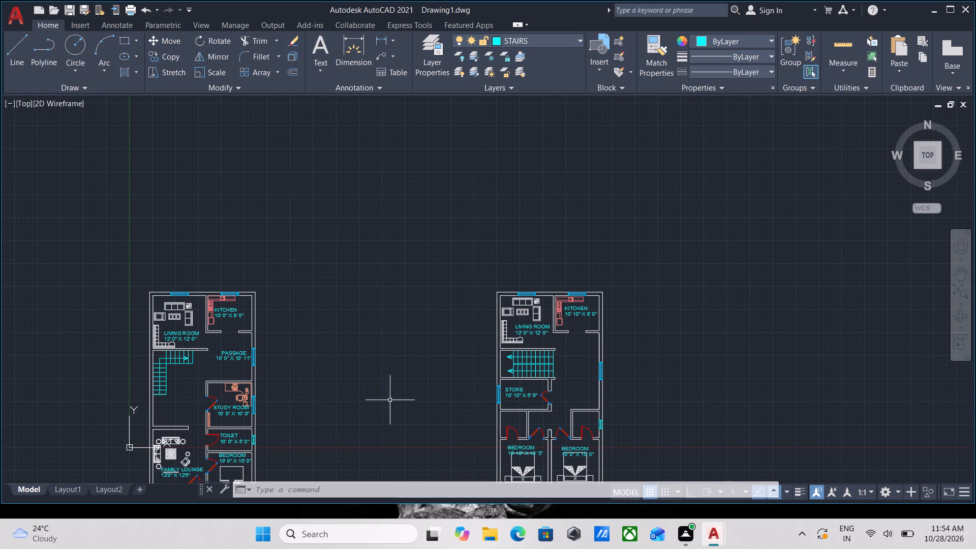
scroll(565, 412, "up", 2)
scroll(417, 373, "up", 2)
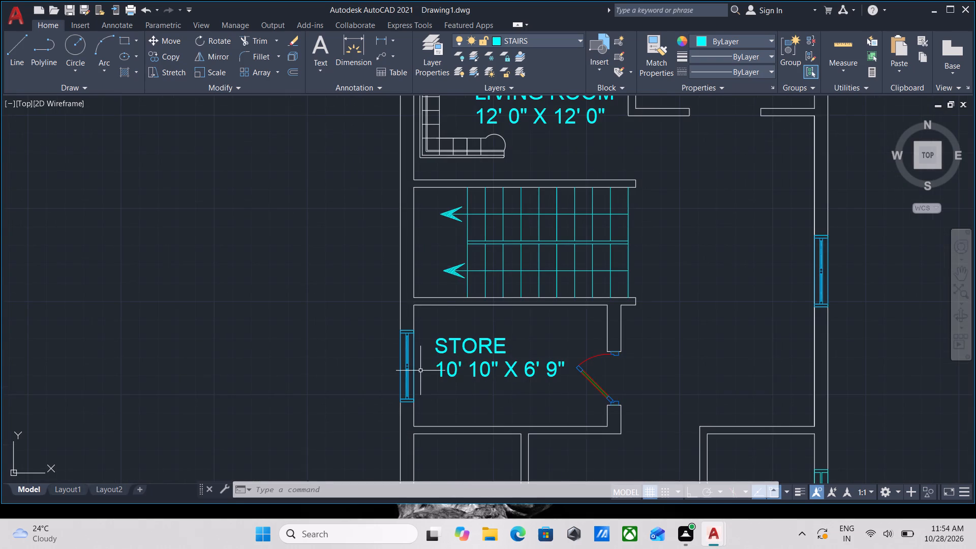
scroll(460, 380, "down", 1)
middle_click_drag(460, 380, 517, 334)
scroll(395, 398, "down", 1)
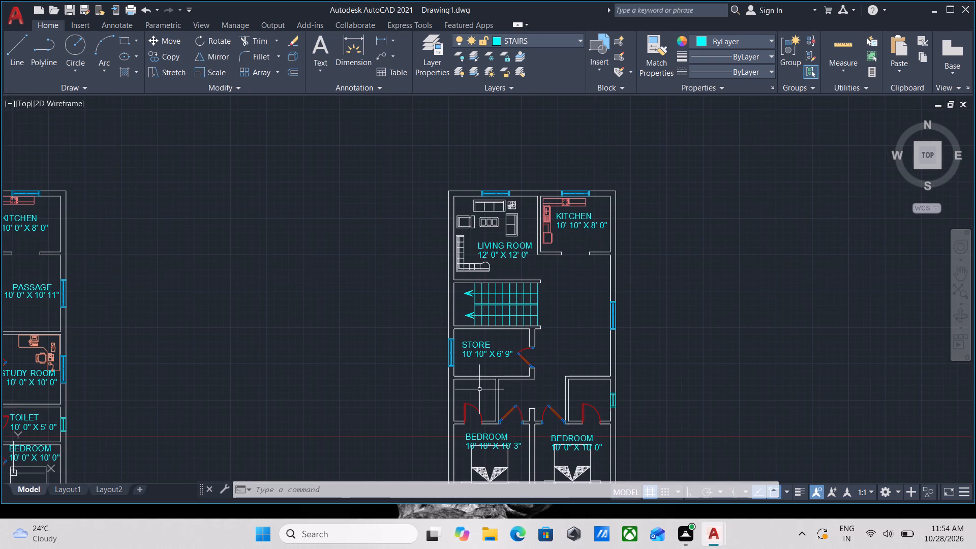
Measure the length and width of the second plan's small room between the store and the 10' 10" X 10' 3" bedroom.
type("MEA")
key("Return")
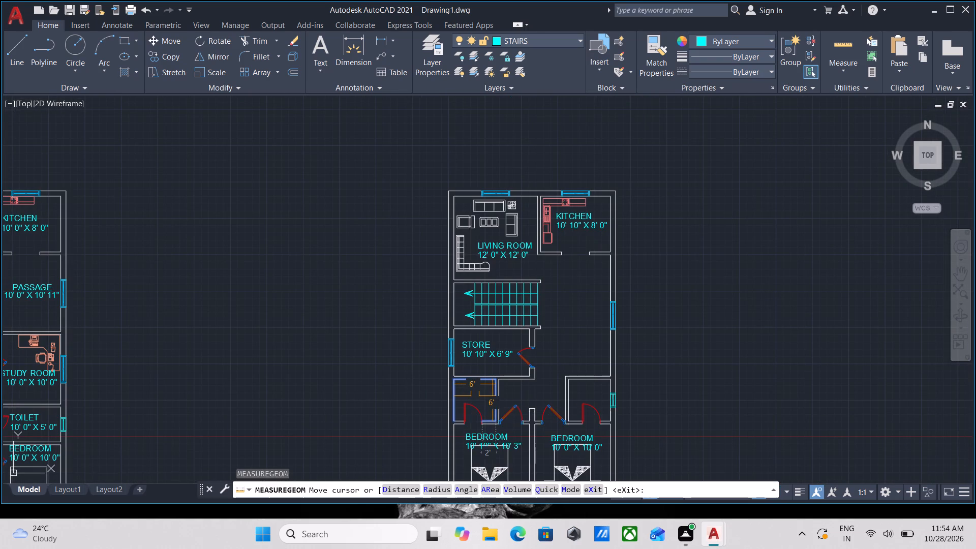
scroll(493, 384, "up", 2)
key("Escape")
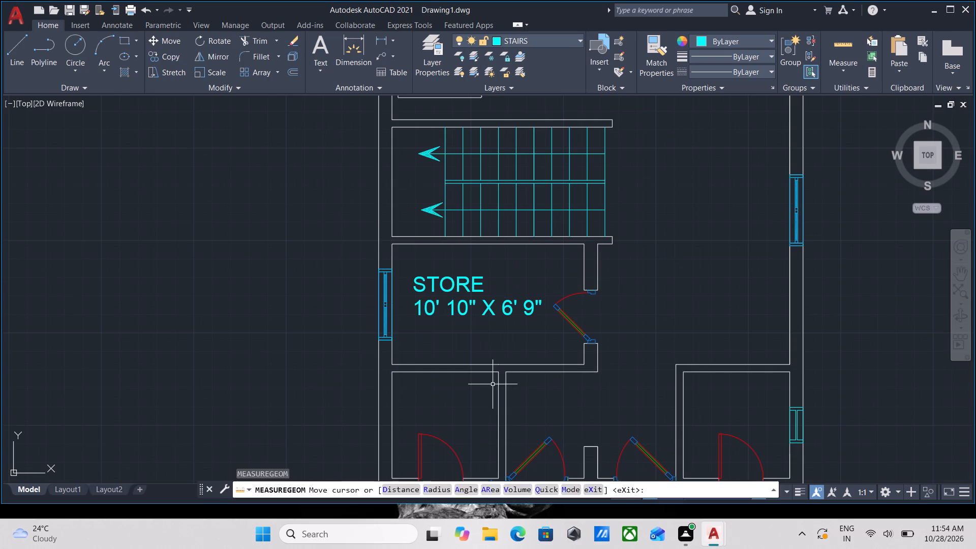
Copy the STORE label and its 10' 10" X 6' 9" line into the small room between the store and the 10' 10" X 10' 3" bedroom.
middle_click_drag(489, 357, 501, 402)
scroll(489, 357, "down", 1)
left_click(509, 379)
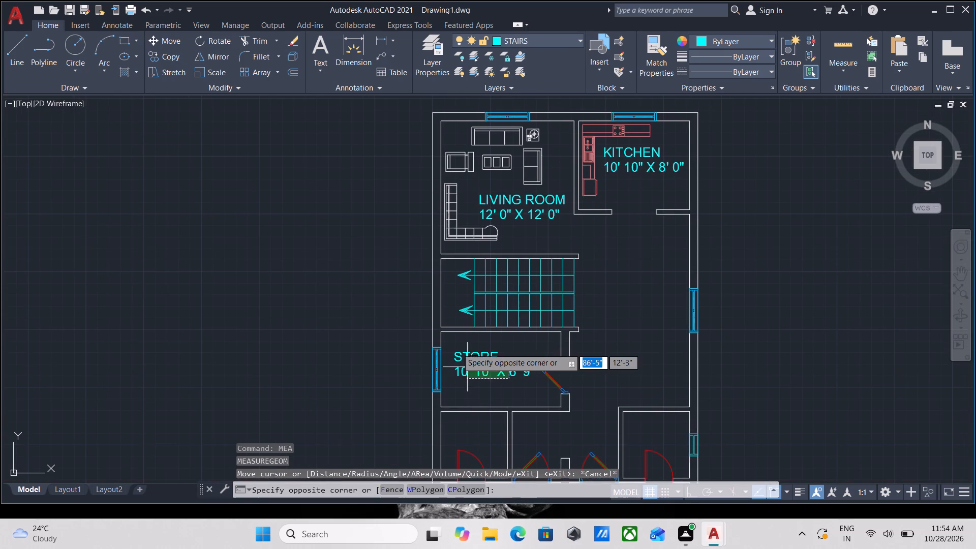
left_click(460, 336)
type("CO")
key("Return")
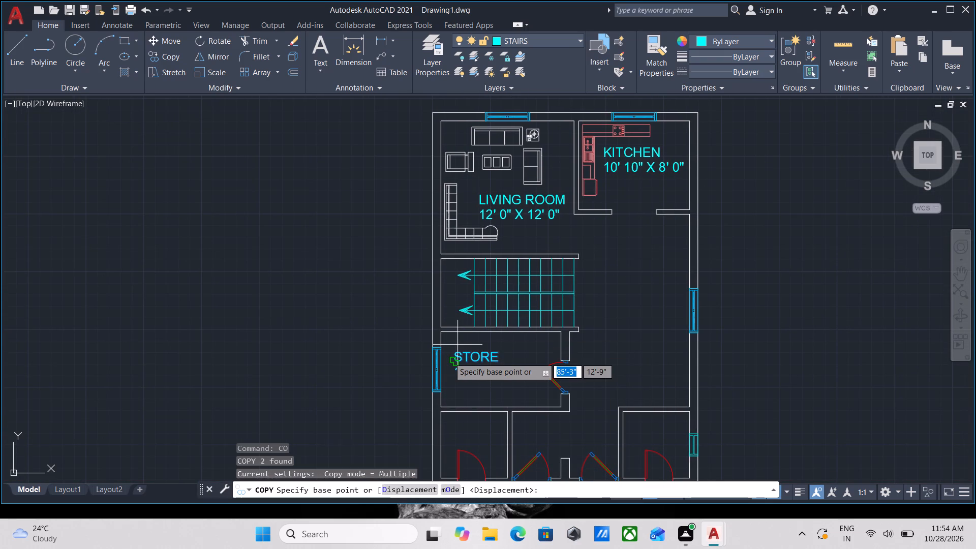
scroll(455, 364, "up", 2)
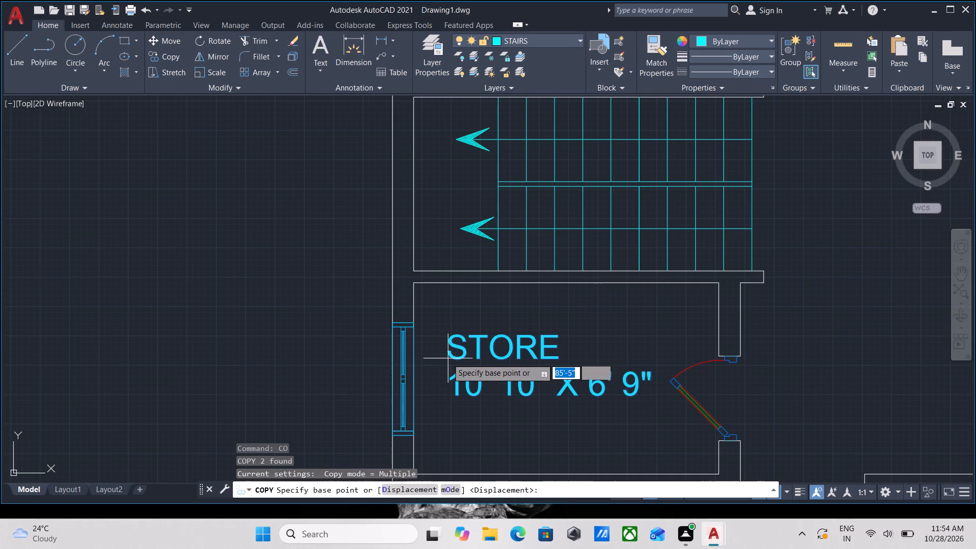
left_click(447, 358)
scroll(451, 432, "down", 1)
middle_click_drag(451, 432, 465, 393)
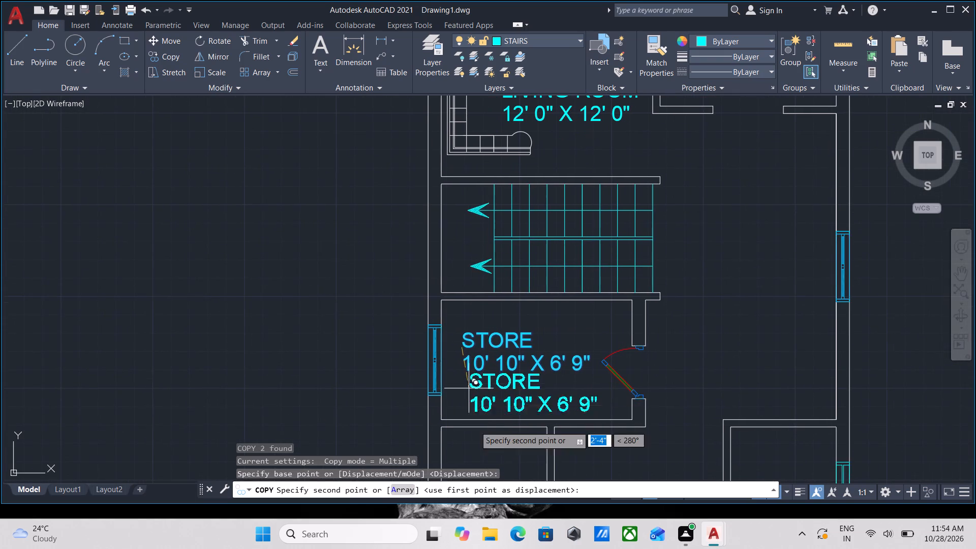
scroll(475, 435, "down", 2)
middle_click_drag(476, 435, 517, 378)
scroll(517, 380, "up", 5)
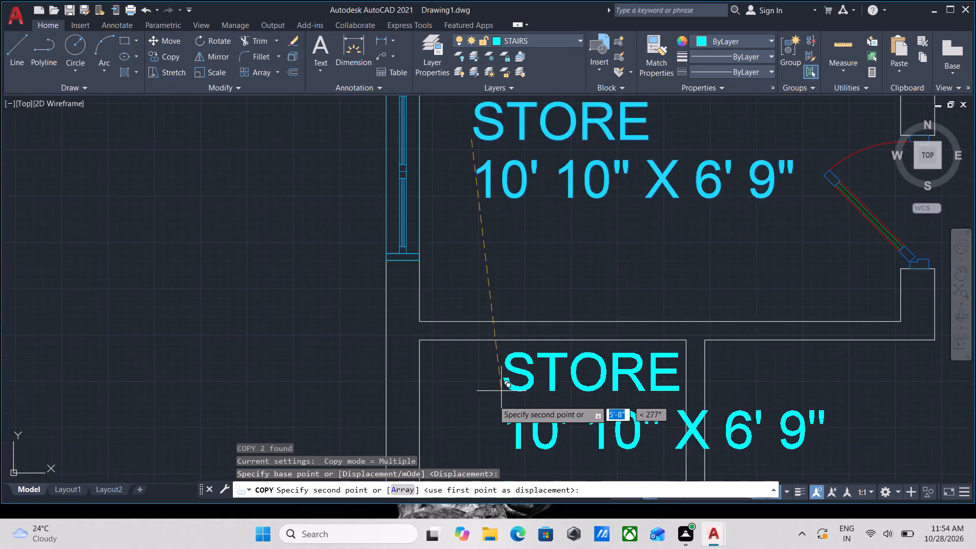
scroll(430, 413, "down", 2)
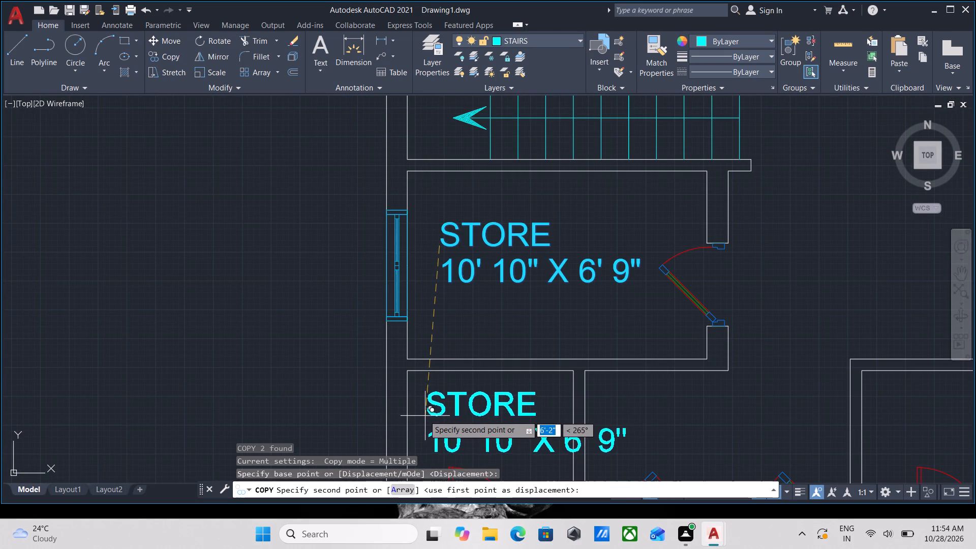
left_click(423, 415)
key("Escape")
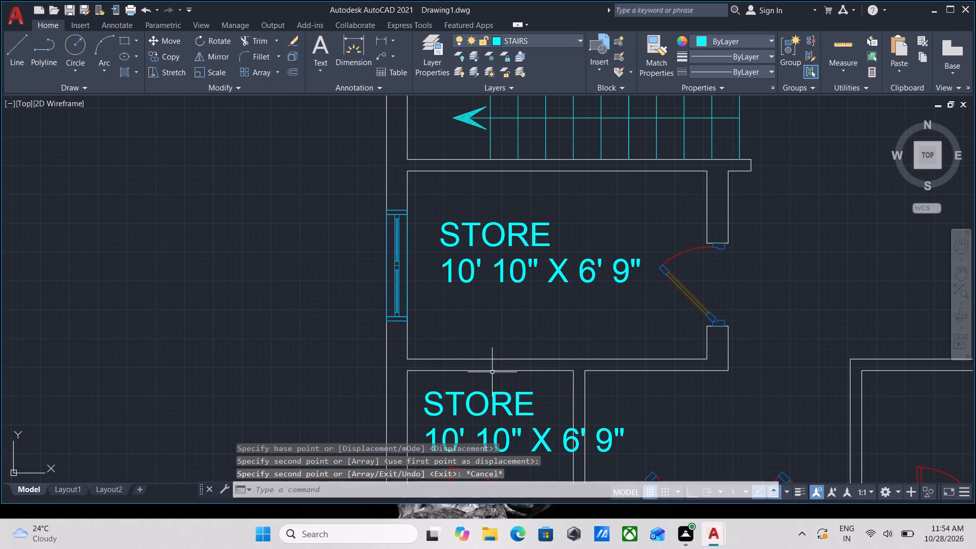
Change the copied STORE text in the small room below the store to TOILET.
double_click(506, 403)
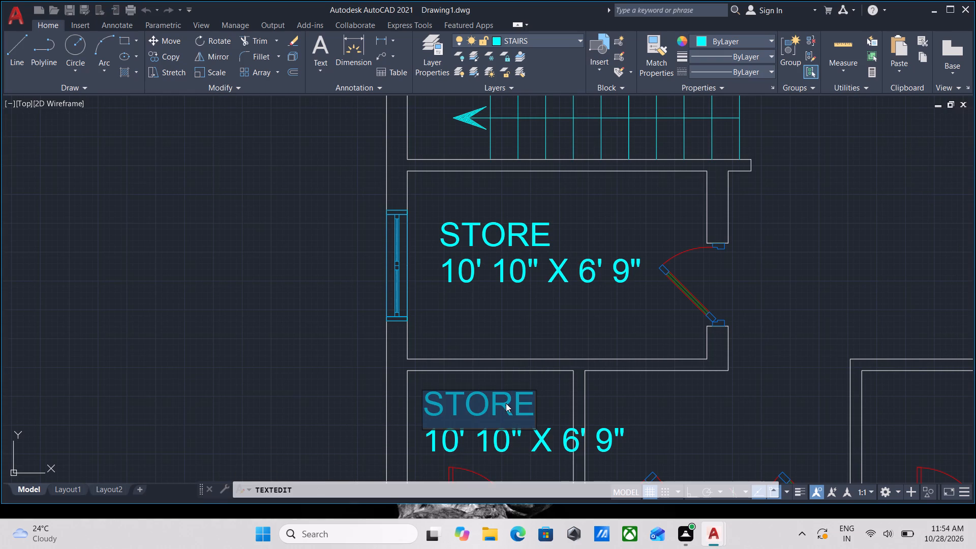
key("BackSpace")
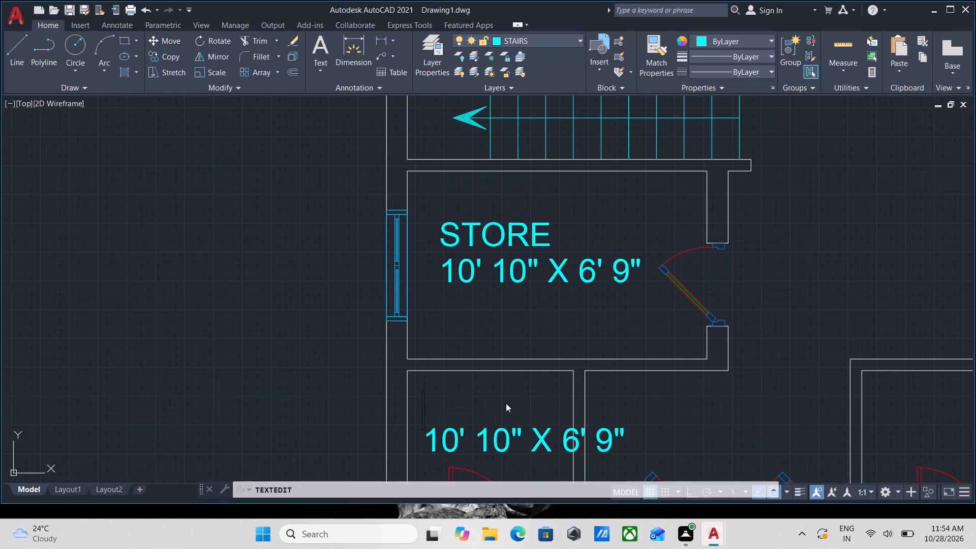
type("TOILET")
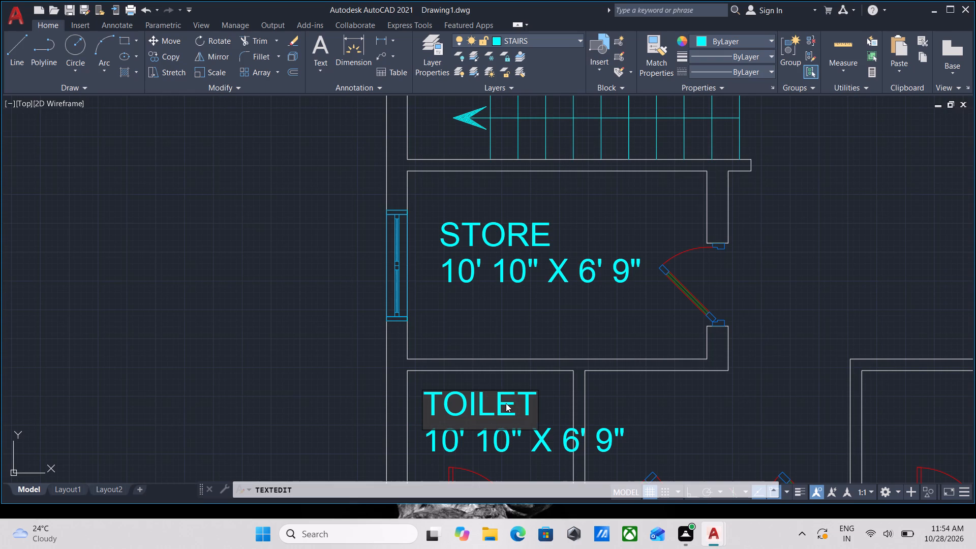
key("Return")
key("Return")
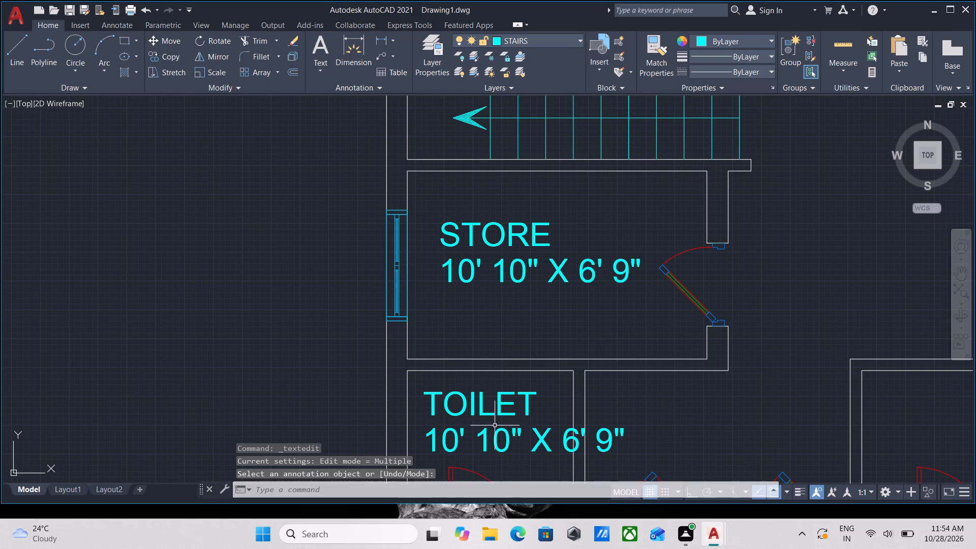
Change the size line under the new TOILET label to 6'0" X 6'0".
double_click(509, 440)
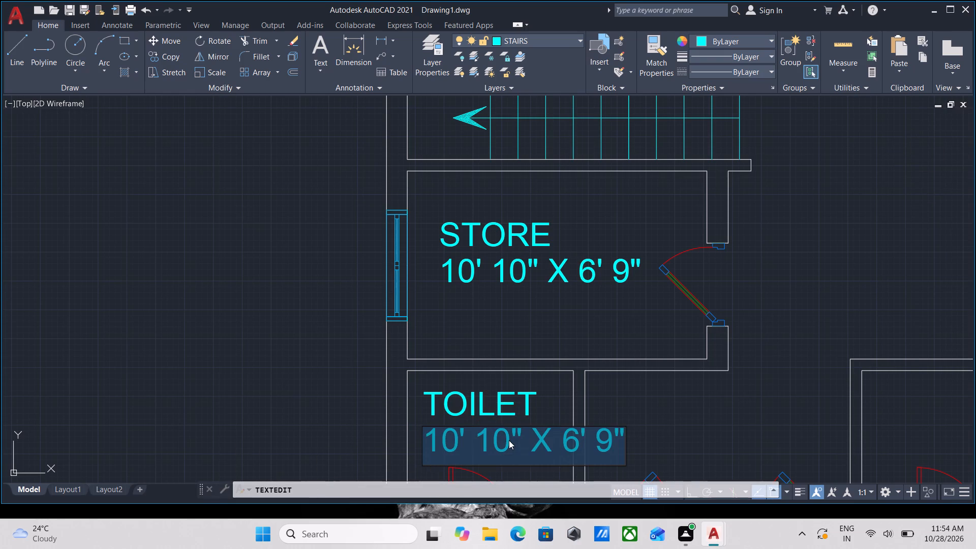
key("6")
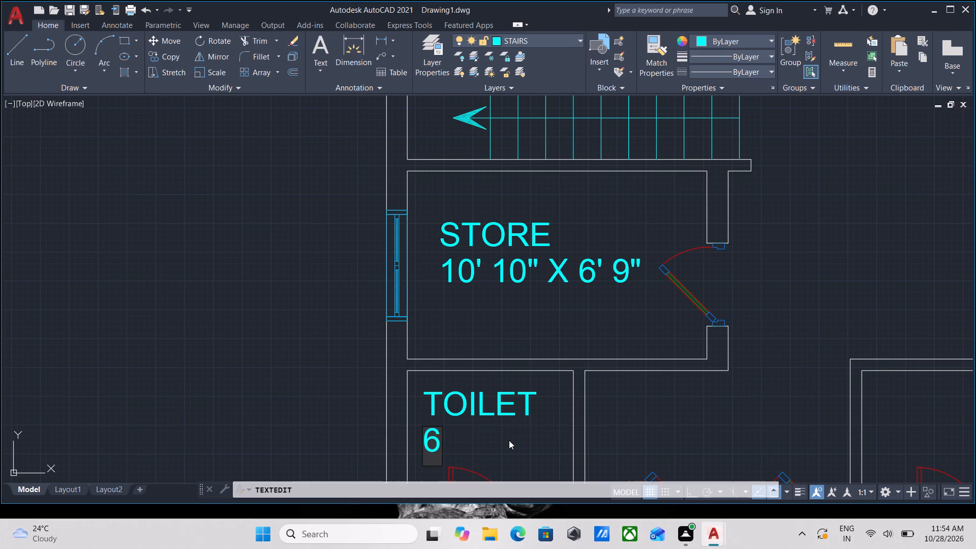
key("apostrophe")
key("space")
type("0")
key("BackSpace")
key("BackSpace")
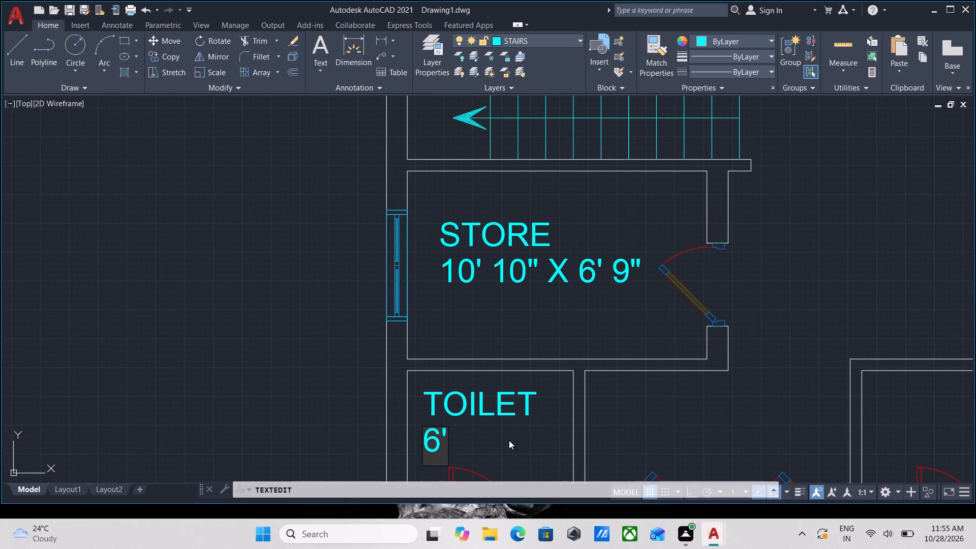
key("0")
key("shift+quotedbl")
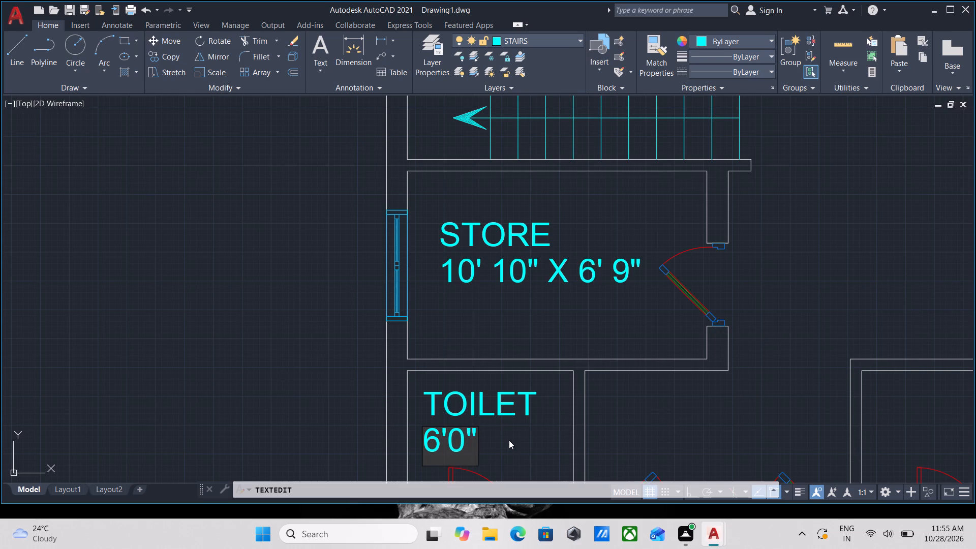
key("space")
type("X")
key("space")
key("6")
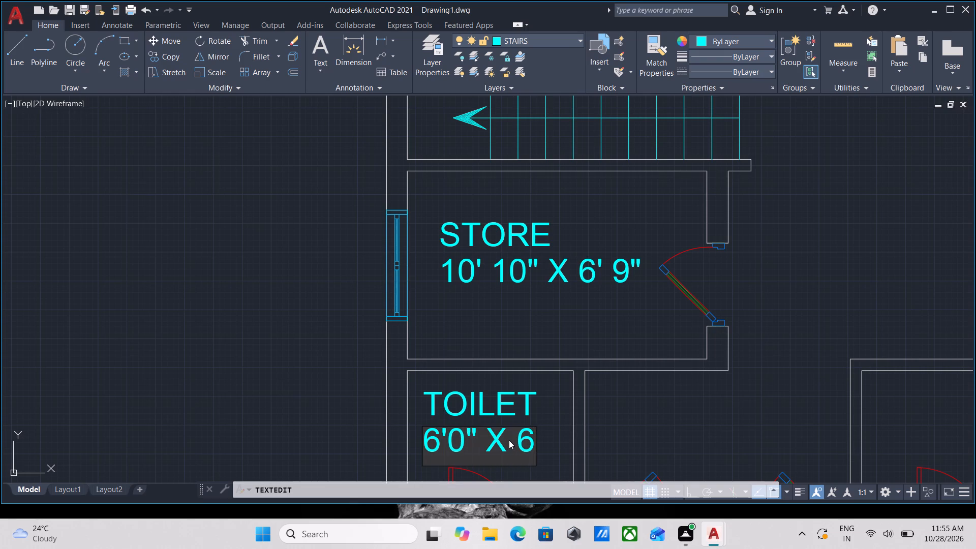
key("apostrophe")
key("0")
key("shift+quotedbl")
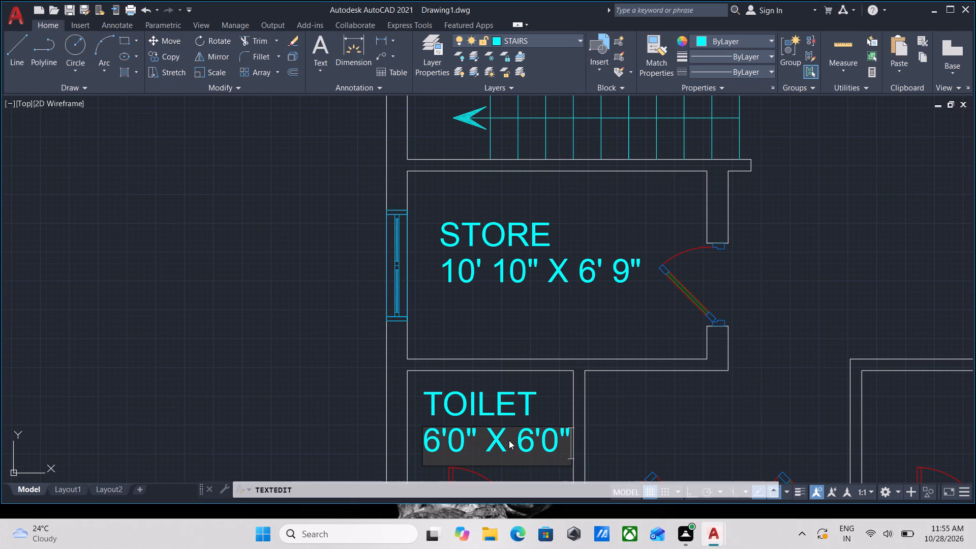
key("Return")
key("Return")
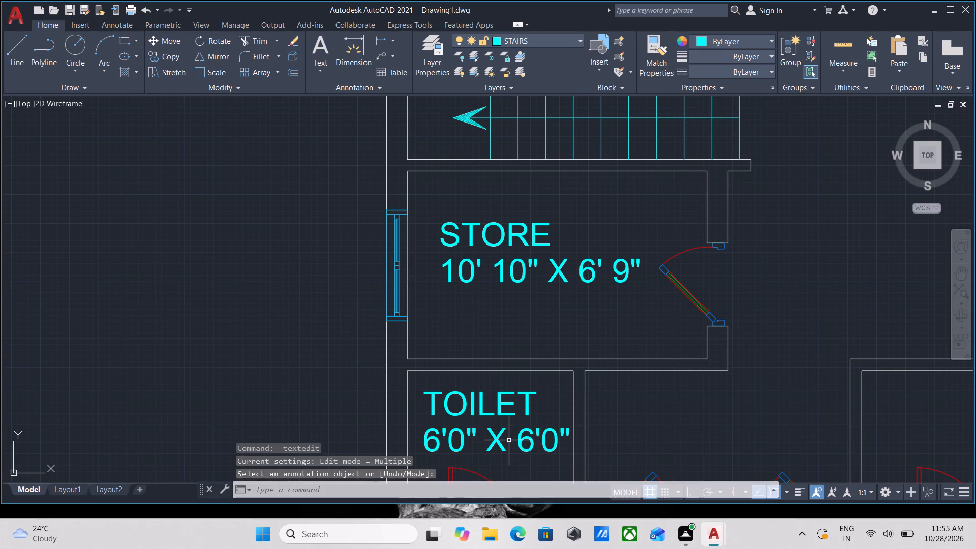
Copy the TOILET label and its 6'0" X 6'0" line into the small room above the second plan's 10' 0" X 10' 0" bedroom.
scroll(472, 399, "down", 1)
left_click(505, 441)
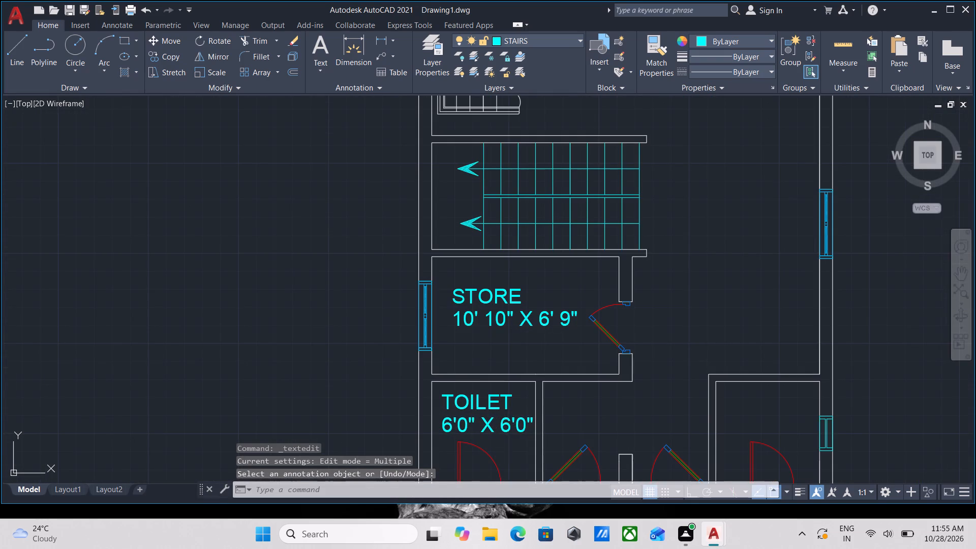
left_click(495, 398)
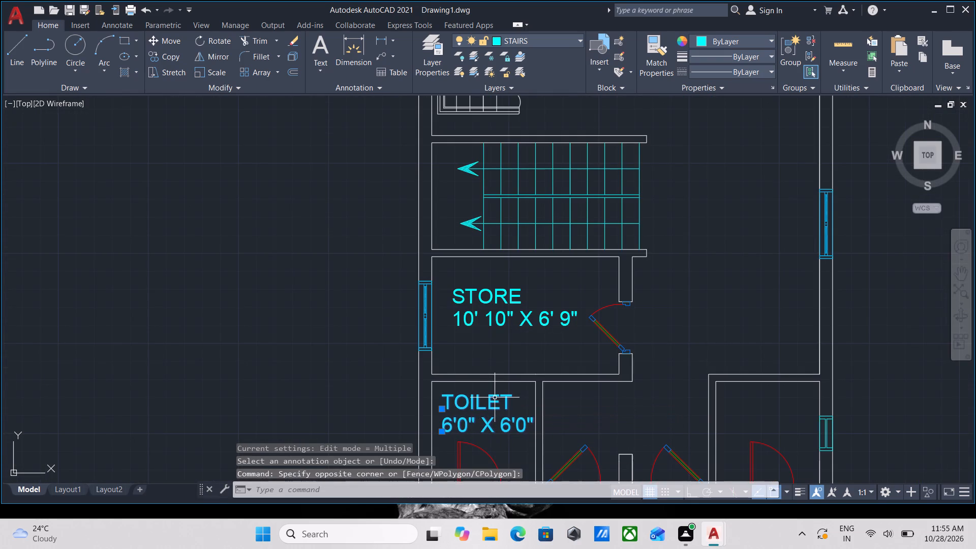
type("CO")
key("Return")
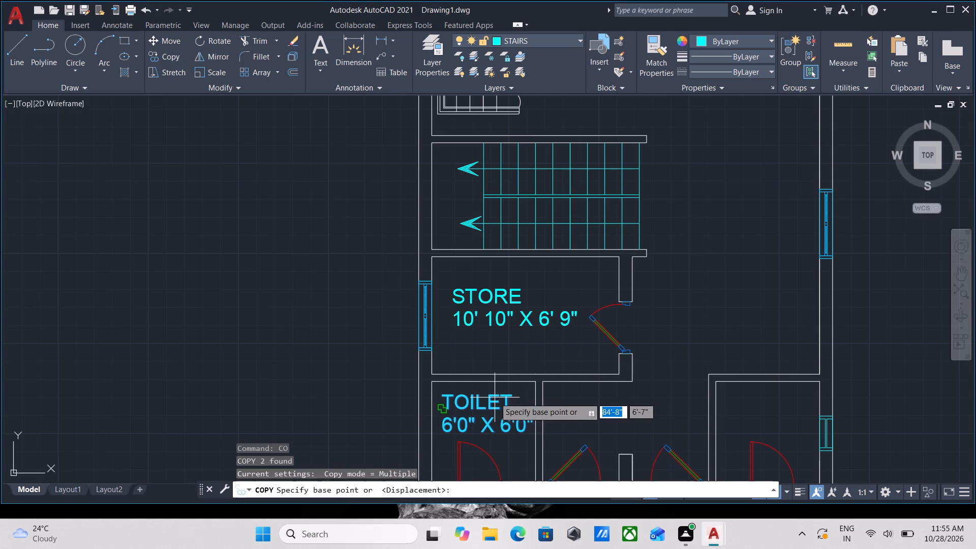
scroll(439, 416, "up", 2)
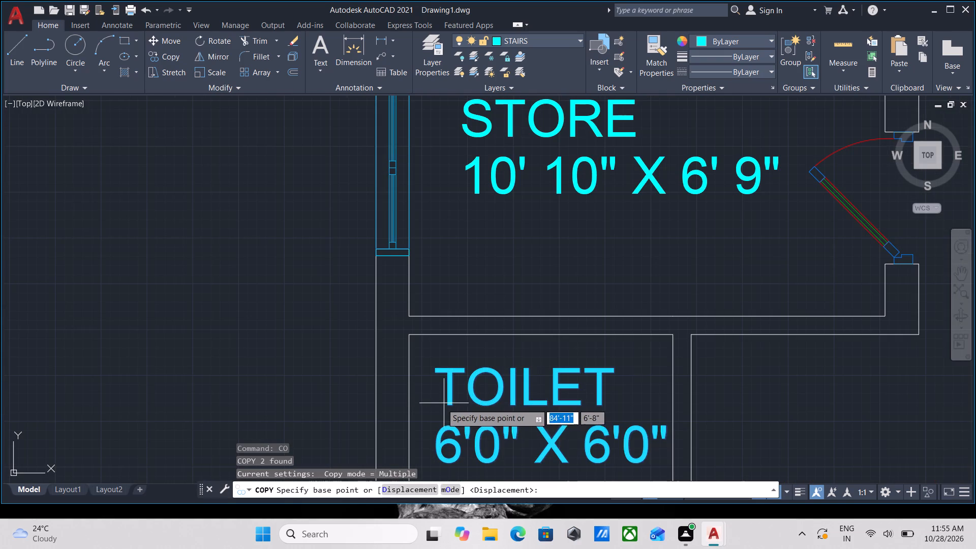
scroll(432, 407, "down", 1)
left_click(432, 407)
scroll(534, 397, "down", 1)
middle_click_drag(534, 397, 320, 404)
scroll(560, 427, "up", 2)
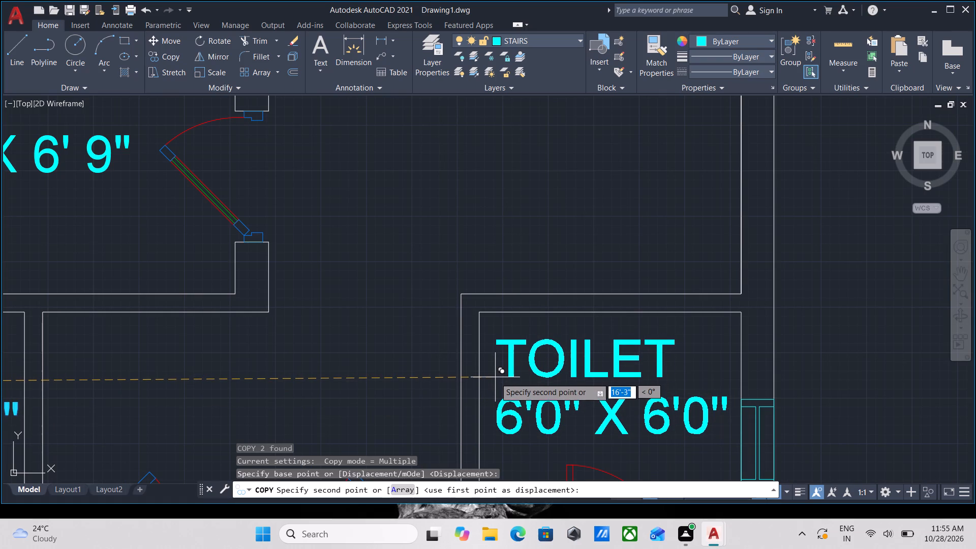
left_click(496, 380)
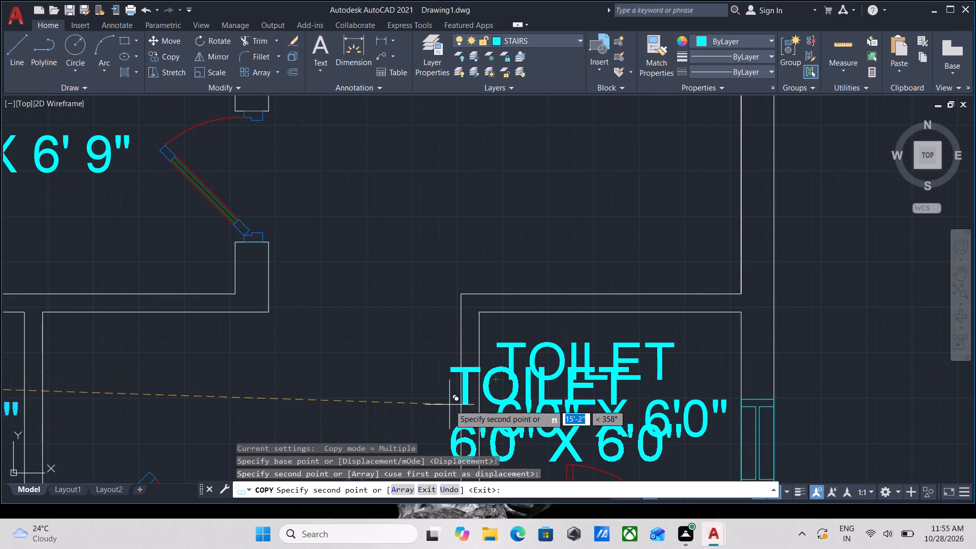
key("Escape")
Examine both floor plans side by side to check that their rooms are labelled.
scroll(481, 386, "down", 4)
middle_click_drag(490, 387, 503, 386)
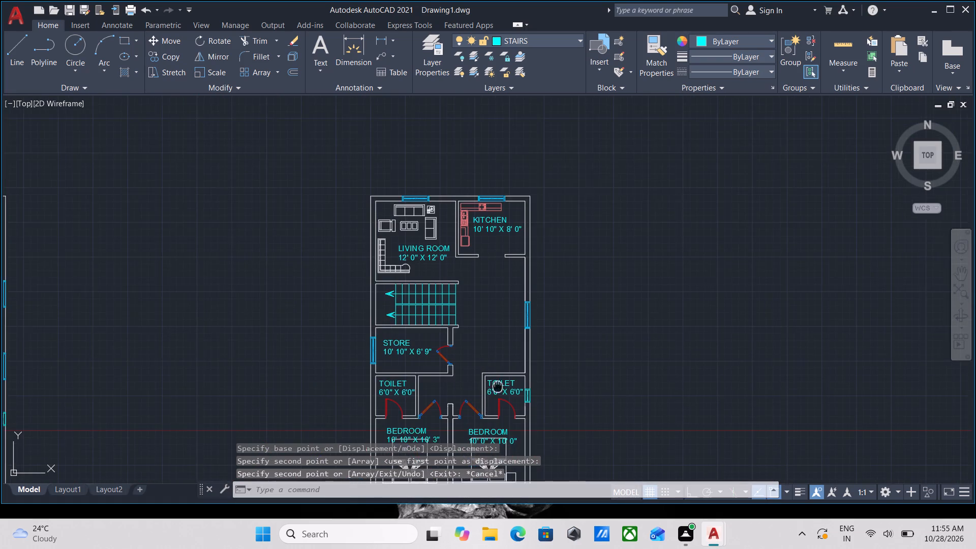
middle_click_drag(503, 386, 519, 380)
scroll(478, 387, "up", 2)
middle_click_drag(456, 381, 498, 431)
scroll(501, 430, "down", 2)
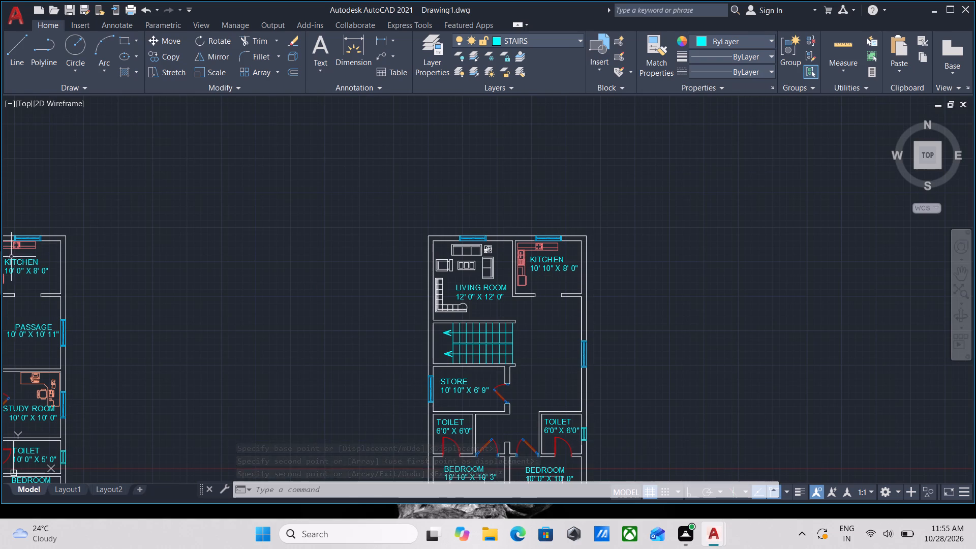
scroll(529, 330, "down", 1)
middle_click_drag(529, 330, 581, 266)
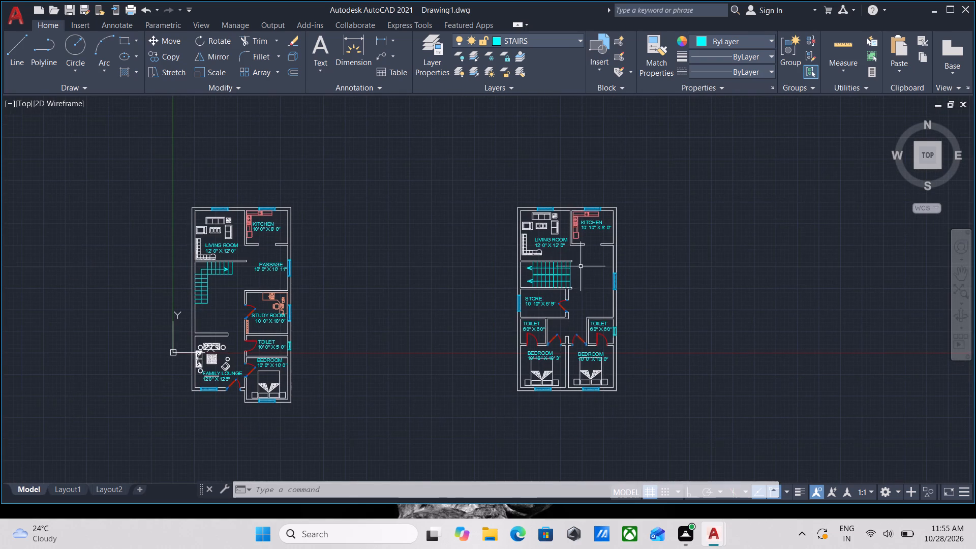
middle_click_drag(242, 350, 337, 322)
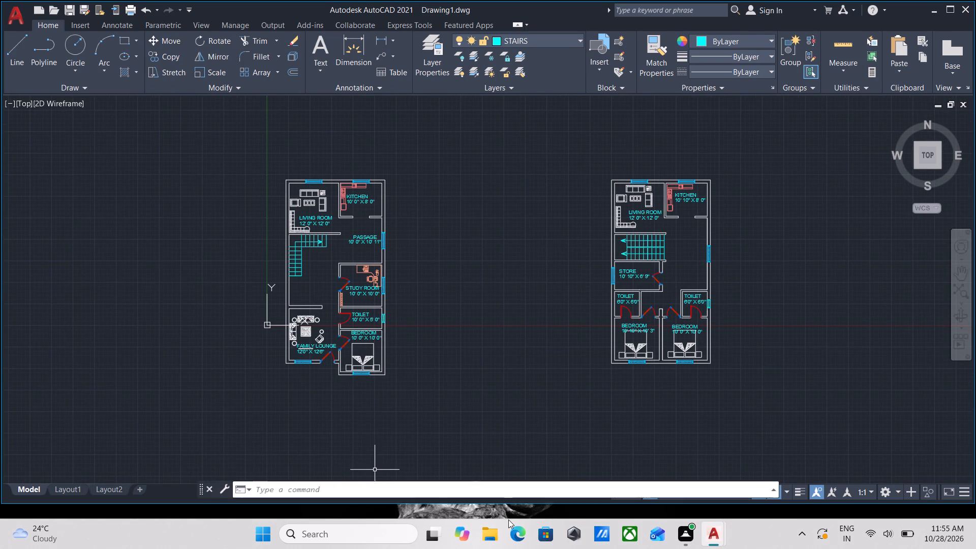
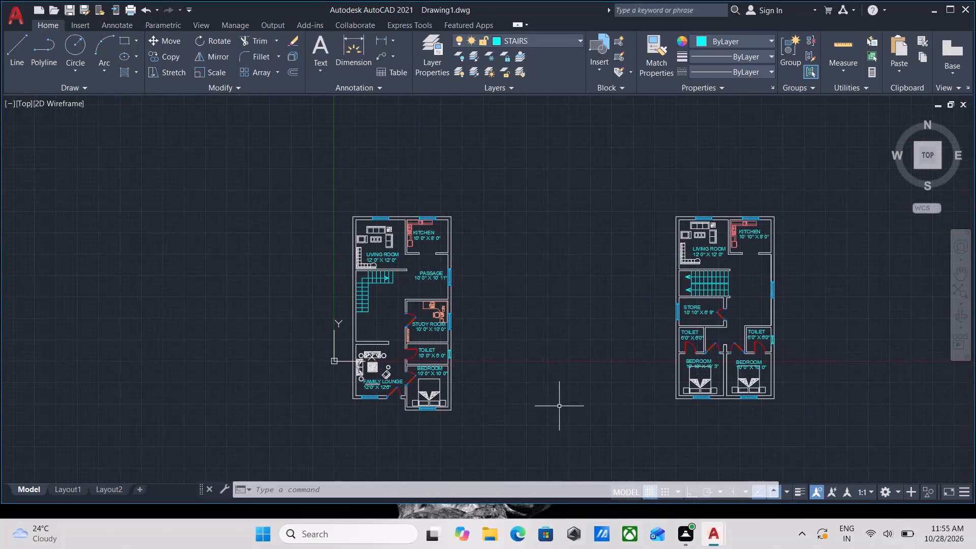
Examine the first floor plan's rooms, from the kitchen and living room through the passage, stairs and study room.
scroll(441, 354, "up", 1)
middle_click_drag(441, 354, 489, 383)
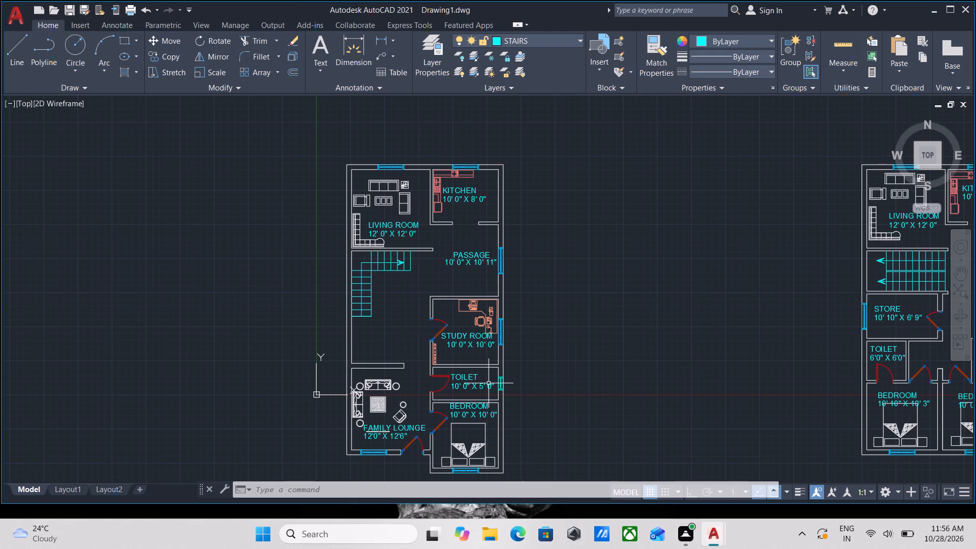
scroll(467, 236, "up", 1)
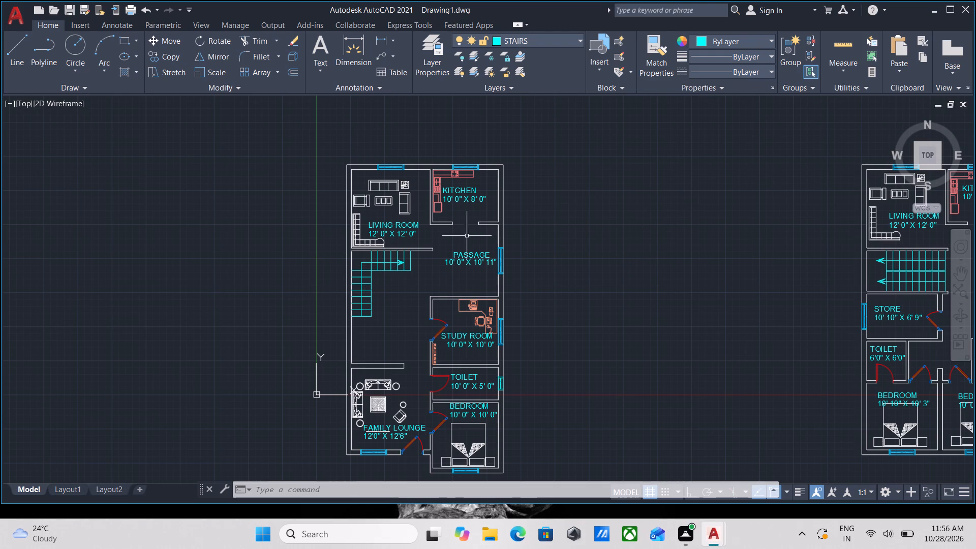
scroll(467, 236, "up", 1)
middle_click_drag(467, 236, 519, 299)
scroll(519, 299, "down", 1)
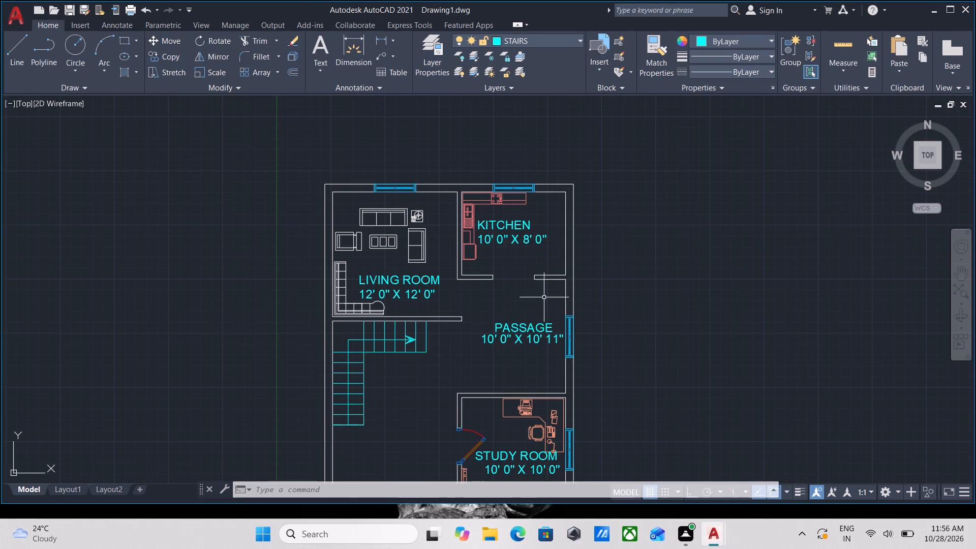
middle_click_drag(452, 344, 519, 324)
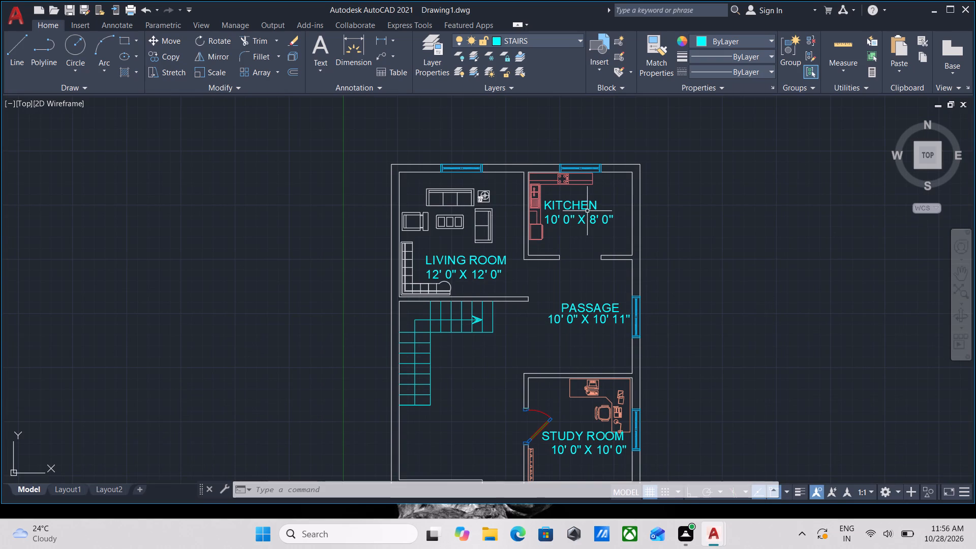
scroll(481, 293, "up", 3)
scroll(523, 261, "down", 2)
middle_click_drag(523, 261, 528, 265)
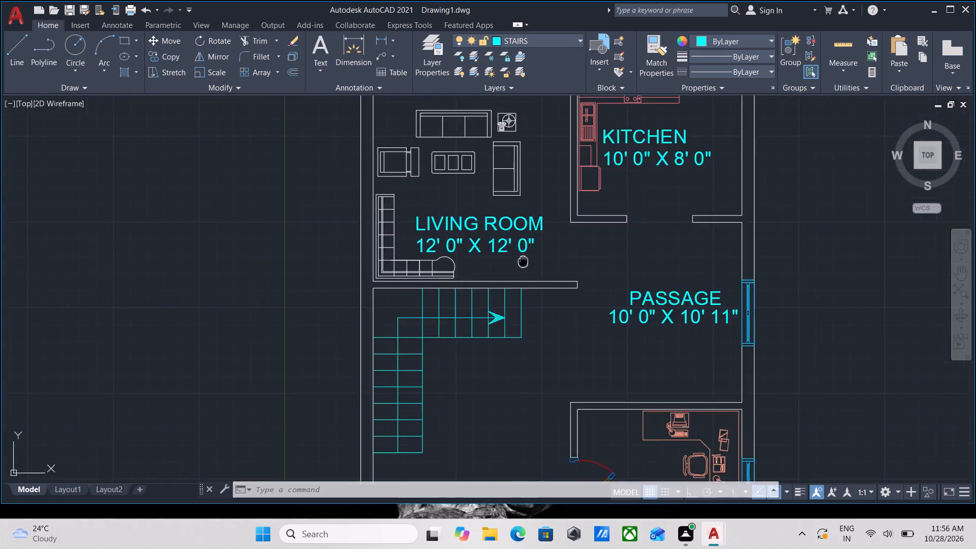
middle_click_drag(528, 265, 550, 285)
scroll(602, 256, "down", 2)
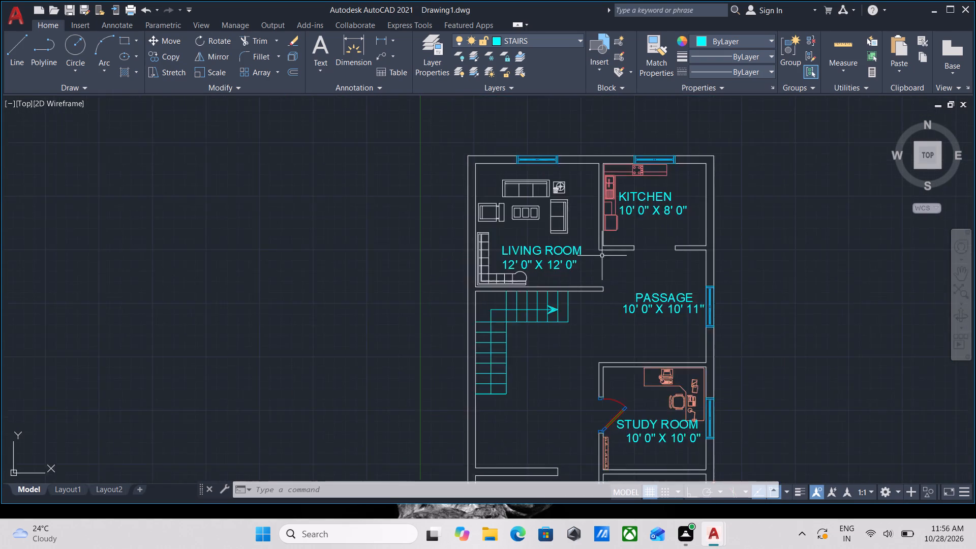
scroll(684, 374, "up", 2)
scroll(548, 365, "up", 3)
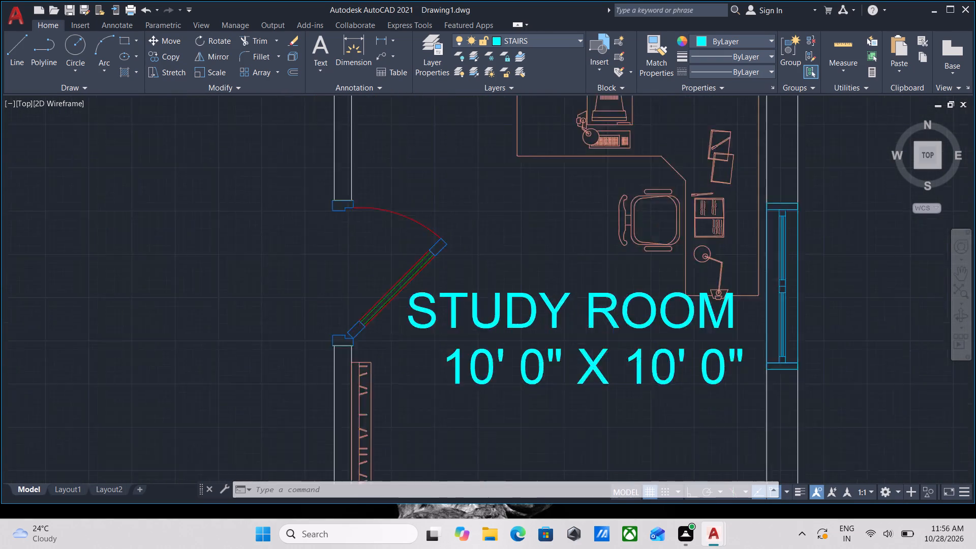
scroll(548, 365, "down", 4)
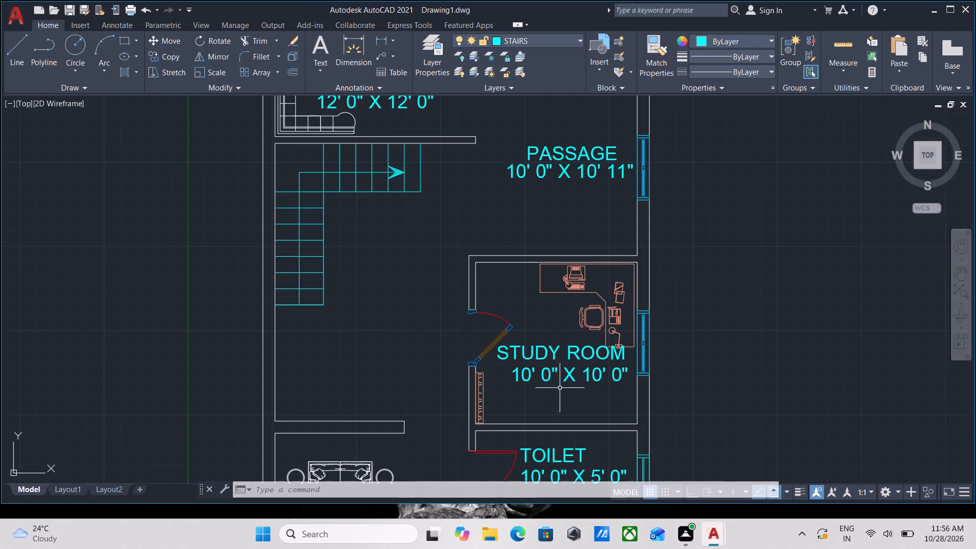
middle_click_drag(410, 268, 508, 388)
scroll(466, 220, "up", 2)
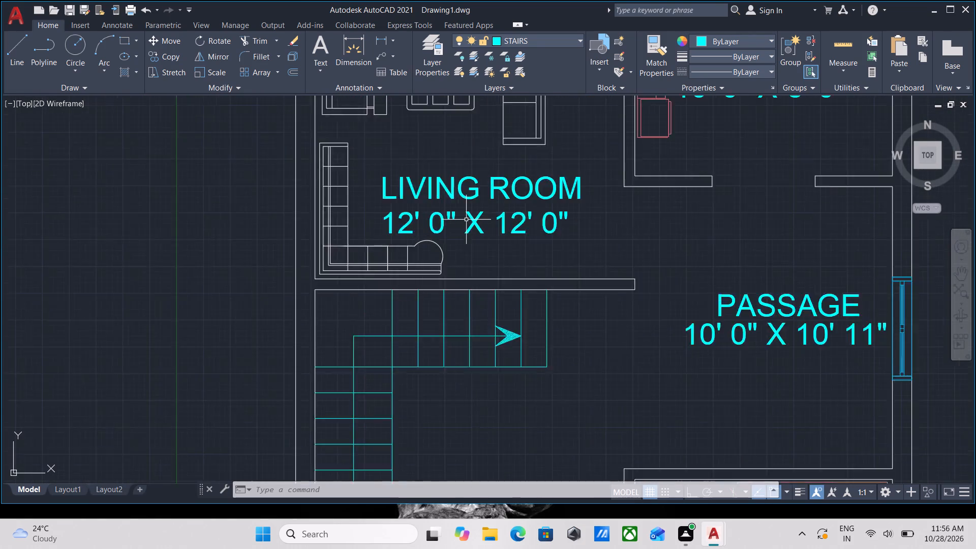
scroll(466, 220, "down", 1)
middle_click_drag(466, 220, 502, 281)
scroll(517, 271, "down", 2)
middle_click_drag(517, 271, 512, 279)
scroll(526, 307, "up", 1)
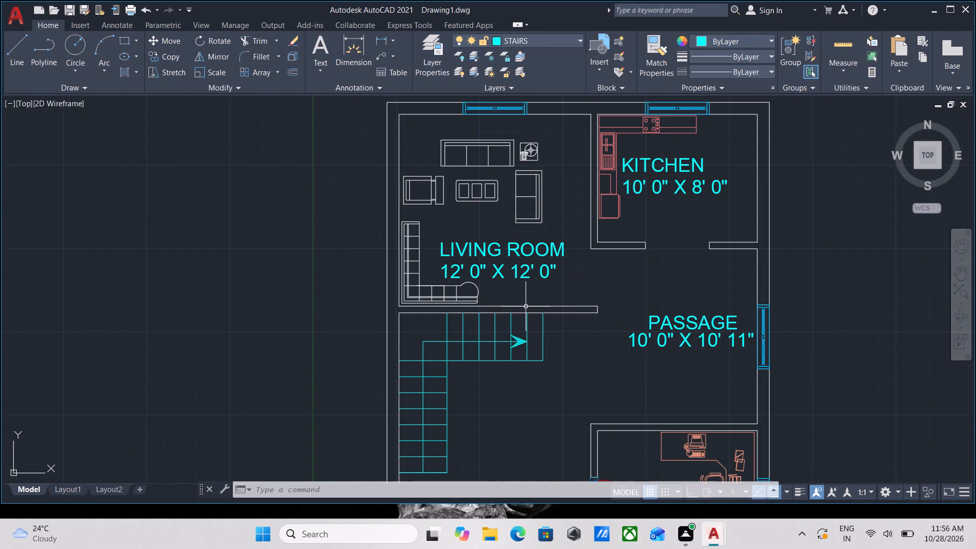
scroll(501, 331, "down", 1)
middle_click_drag(501, 331, 524, 311)
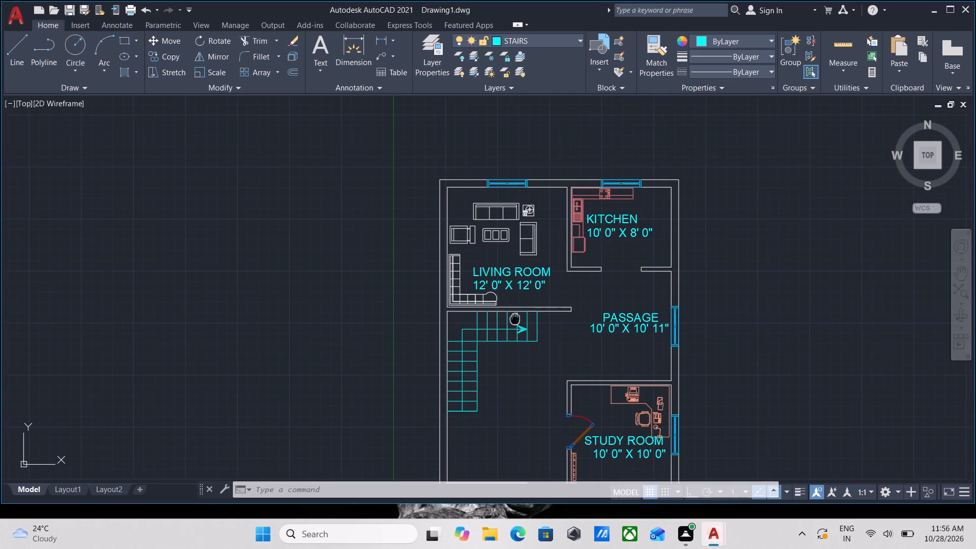
middle_click_drag(524, 311, 550, 286)
scroll(477, 199, "up", 1)
middle_click_drag(477, 199, 495, 287)
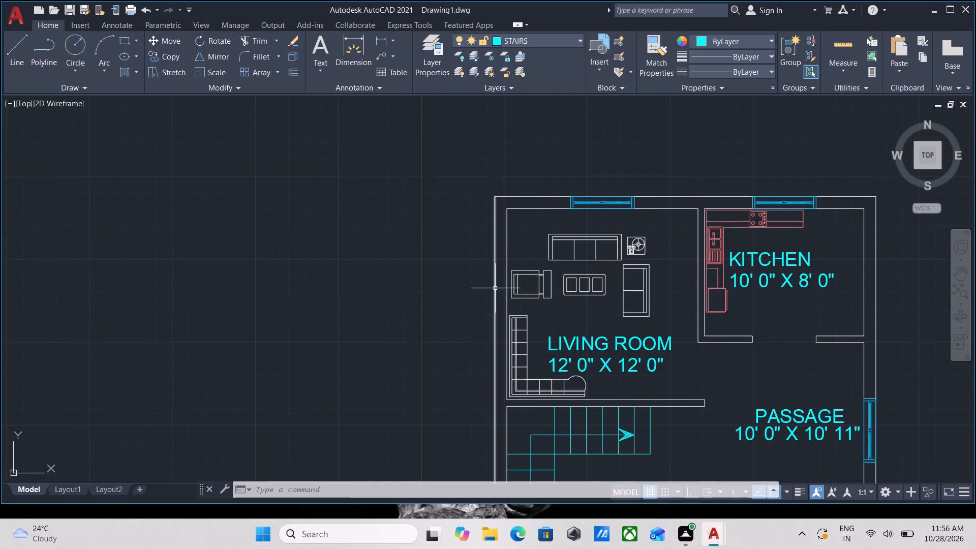
Hatch the first plan's outer wall in red, picking inside its corner beside the living room.
key("h")
key("Return")
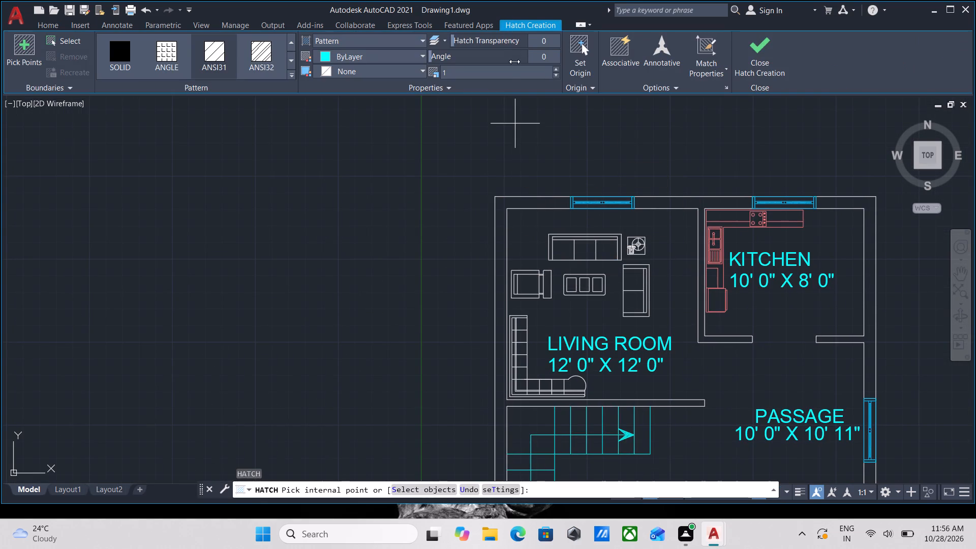
left_click(323, 54)
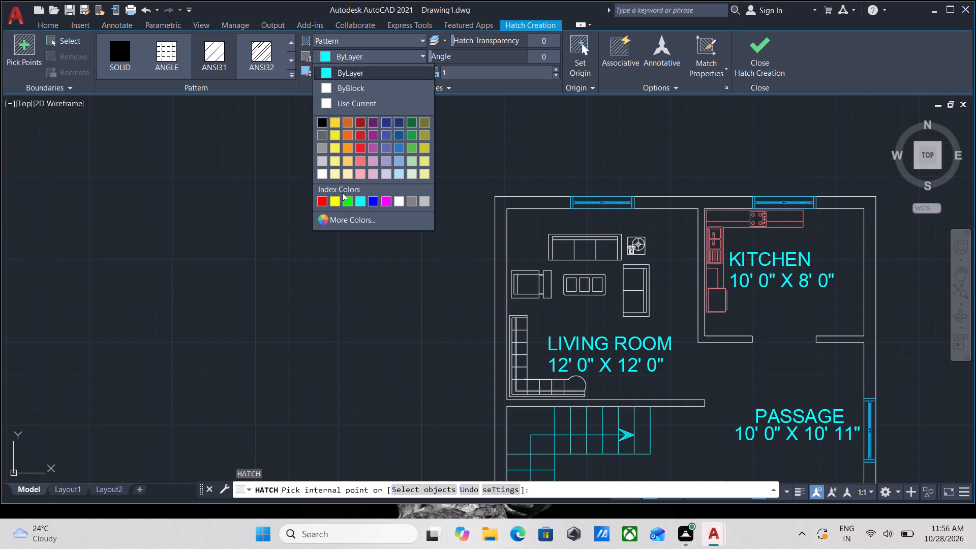
left_click(321, 201)
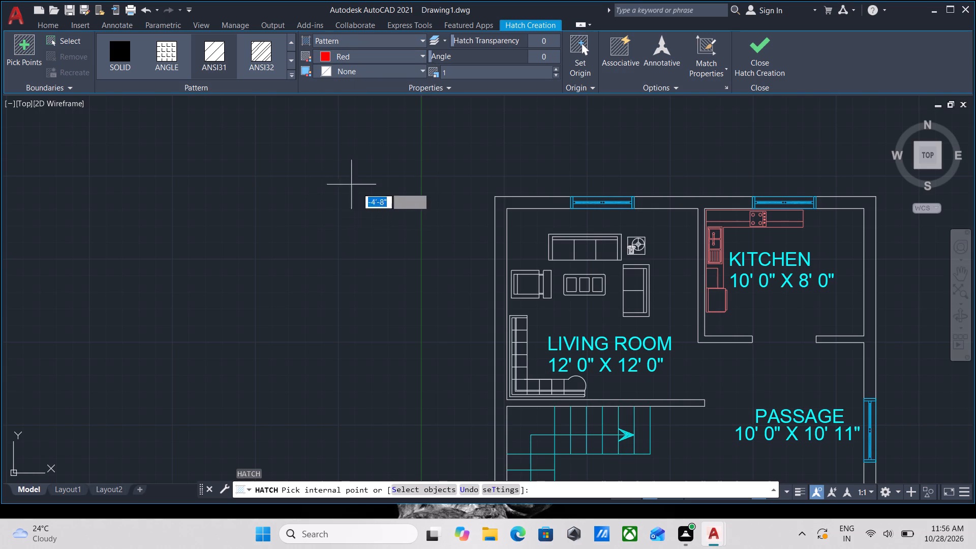
scroll(487, 197, "up", 2)
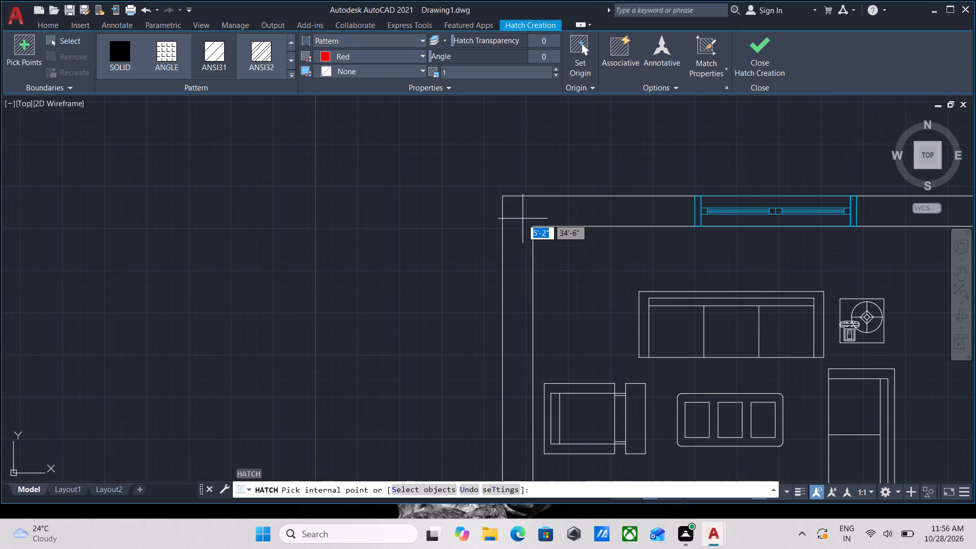
left_click(522, 218)
scroll(530, 217, "down", 2)
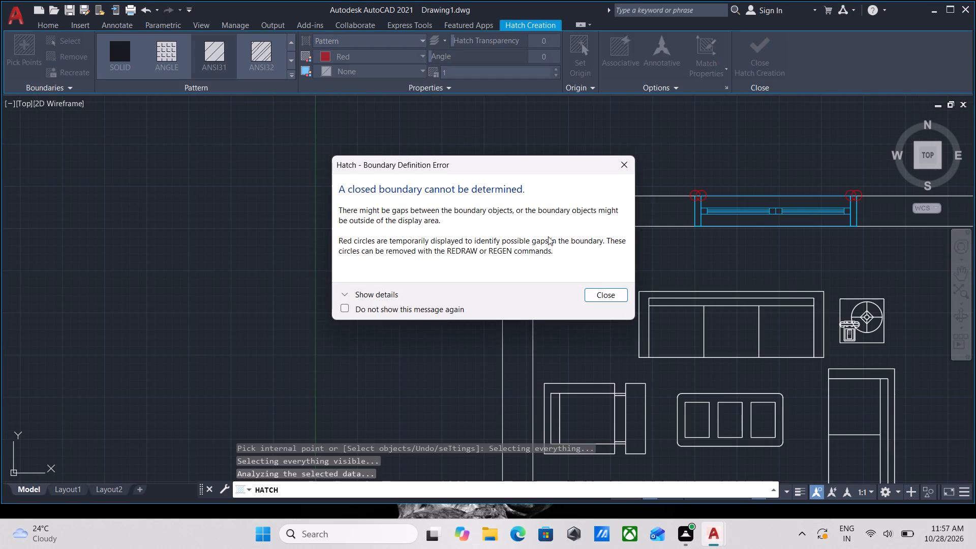
left_click(615, 291)
scroll(573, 223, "down", 1)
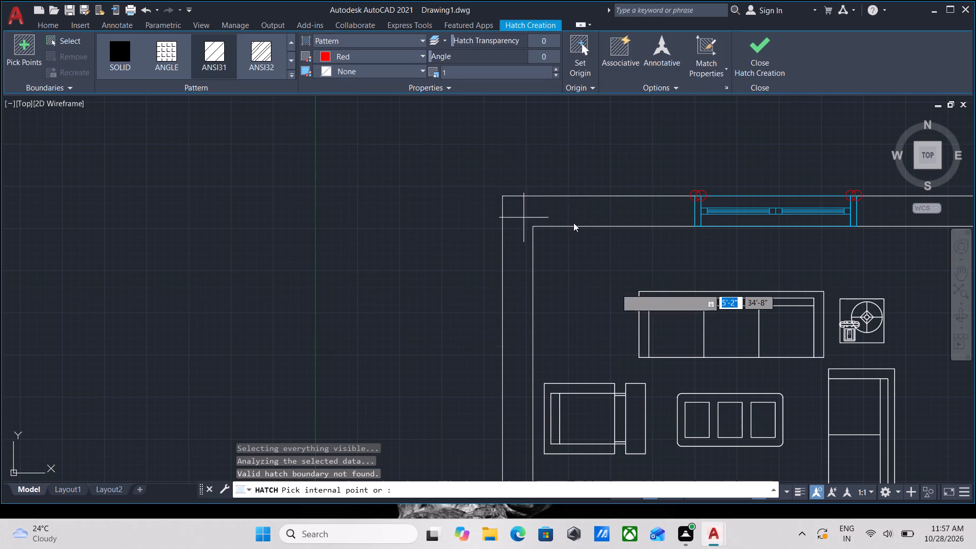
scroll(573, 223, "down", 2)
left_click(569, 220)
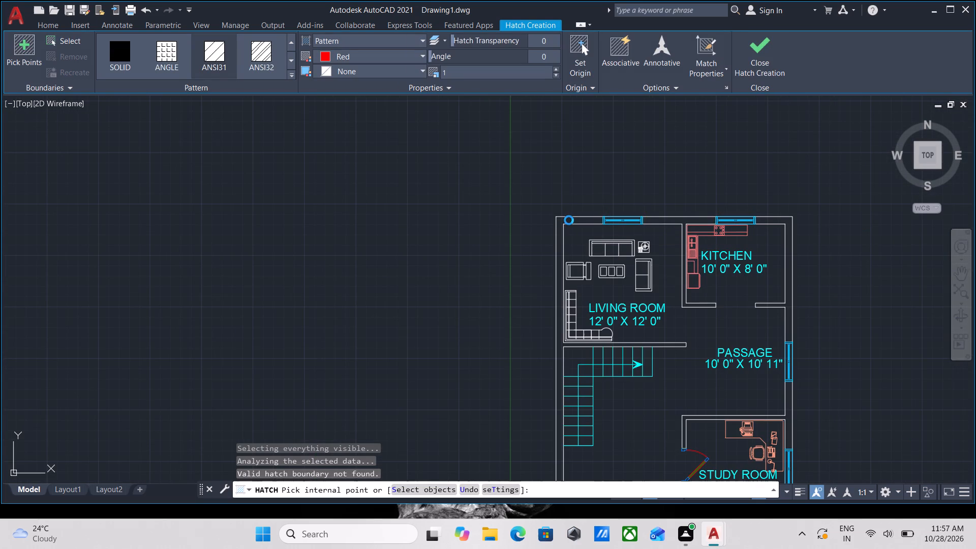
scroll(569, 220, "up", 2)
scroll(569, 220, "down", 3)
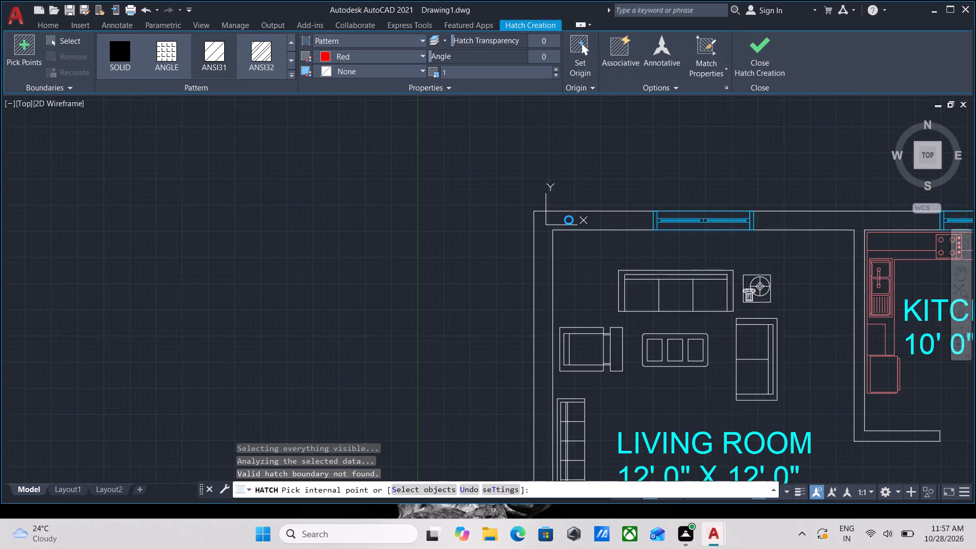
middle_click_drag(568, 220, 533, 179)
scroll(533, 179, "up", 3)
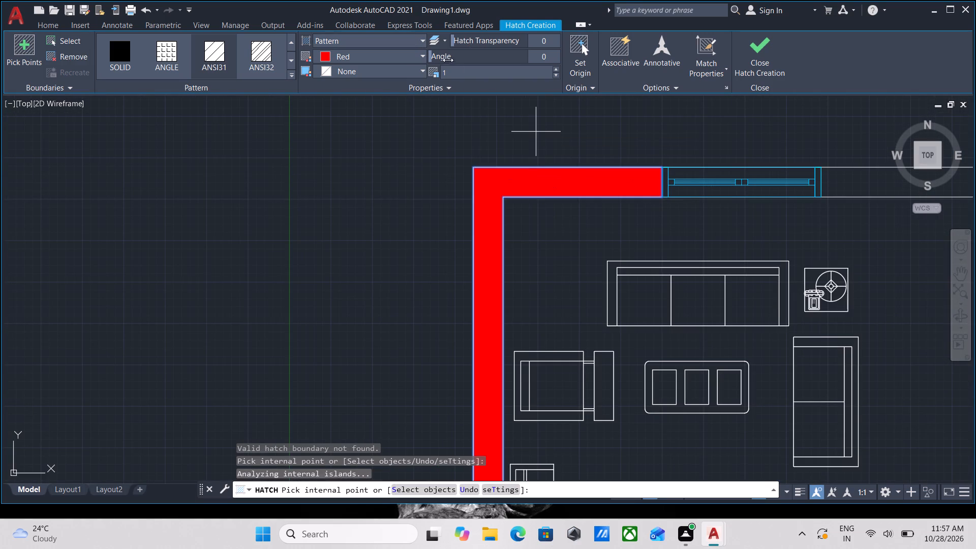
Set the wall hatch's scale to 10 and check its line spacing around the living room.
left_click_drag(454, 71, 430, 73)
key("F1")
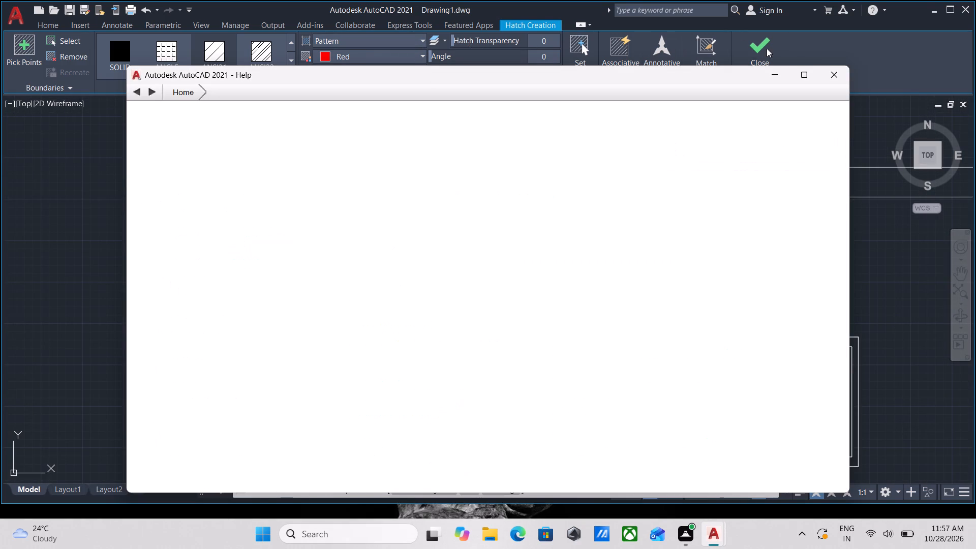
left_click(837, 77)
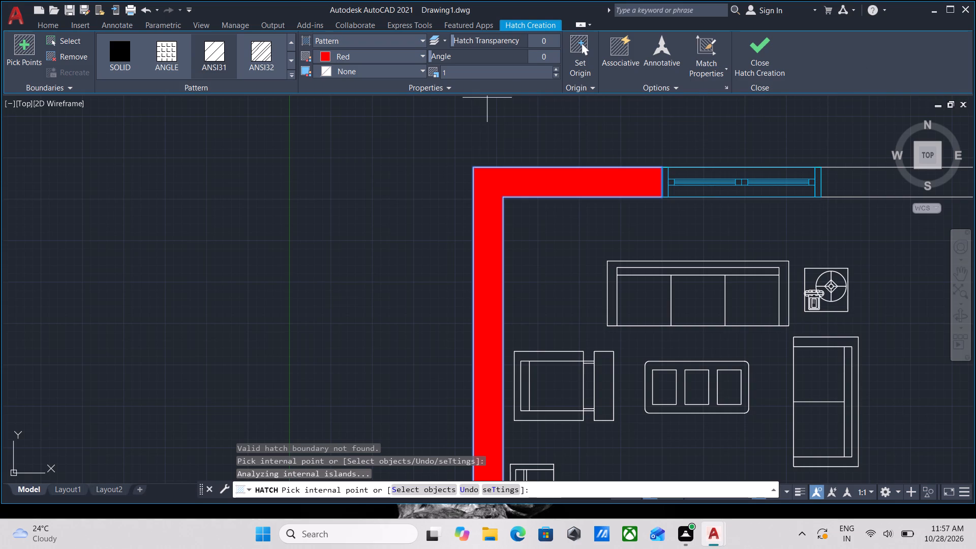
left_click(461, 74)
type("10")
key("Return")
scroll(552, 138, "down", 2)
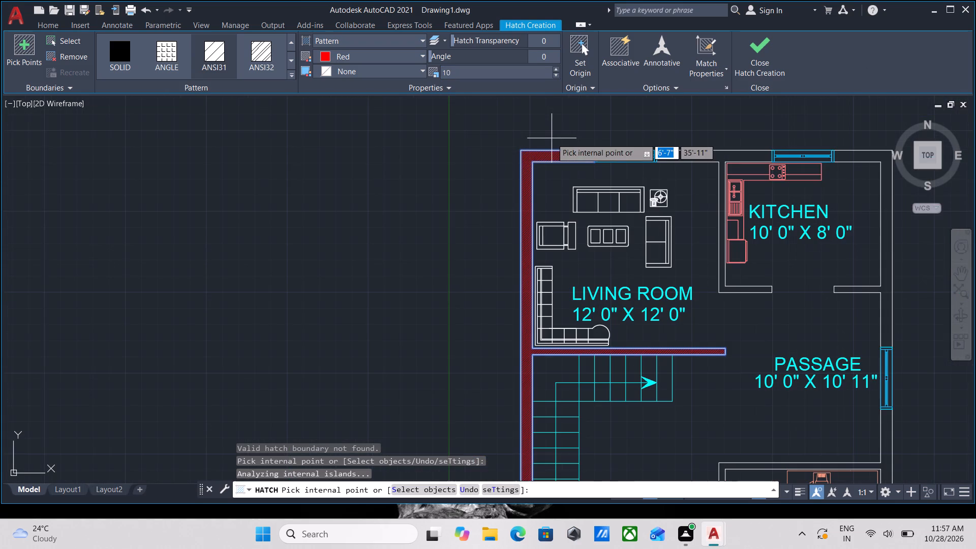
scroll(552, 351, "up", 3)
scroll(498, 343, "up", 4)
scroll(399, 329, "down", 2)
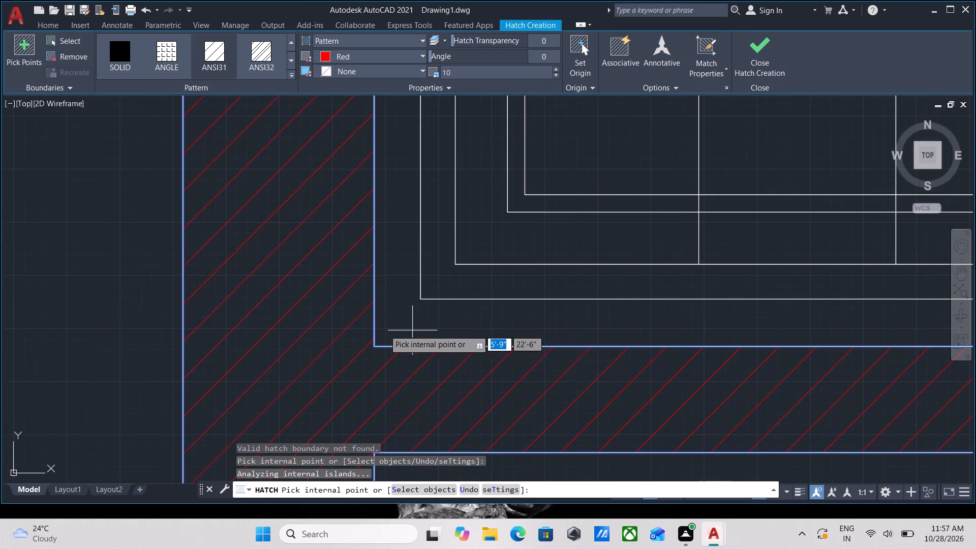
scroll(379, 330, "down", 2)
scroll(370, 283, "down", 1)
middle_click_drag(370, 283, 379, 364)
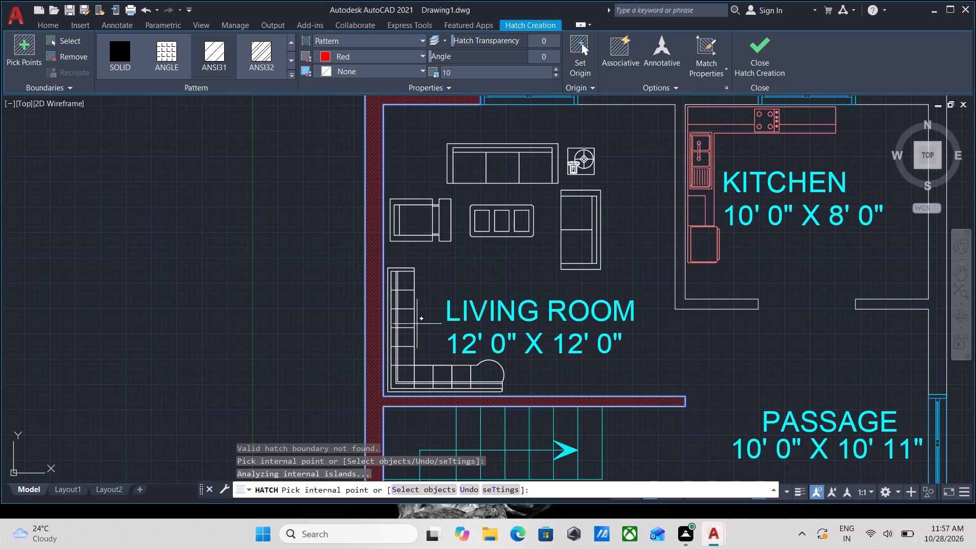
Set the wall hatch's scale to 15 and check its line spacing beside the living room.
left_click(469, 74)
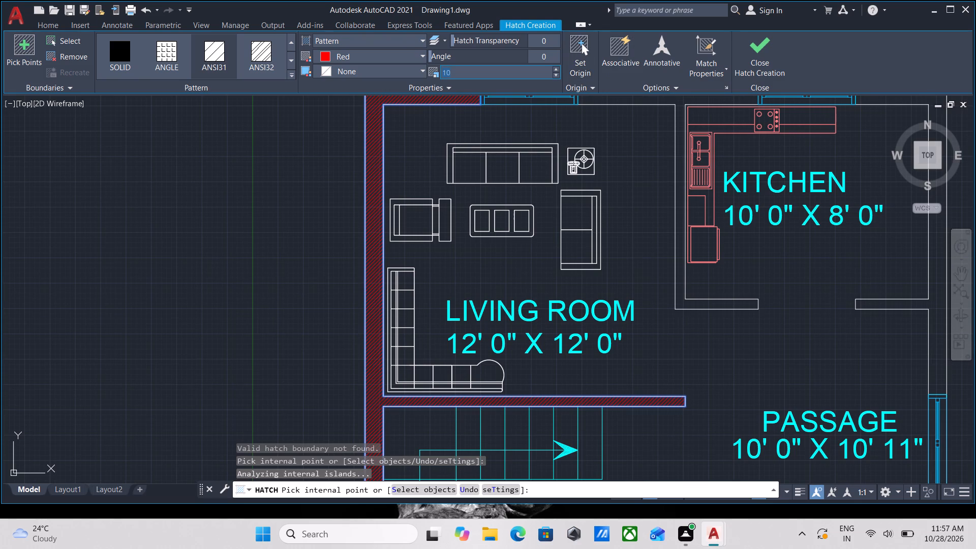
key("1")
key("5")
key("Return")
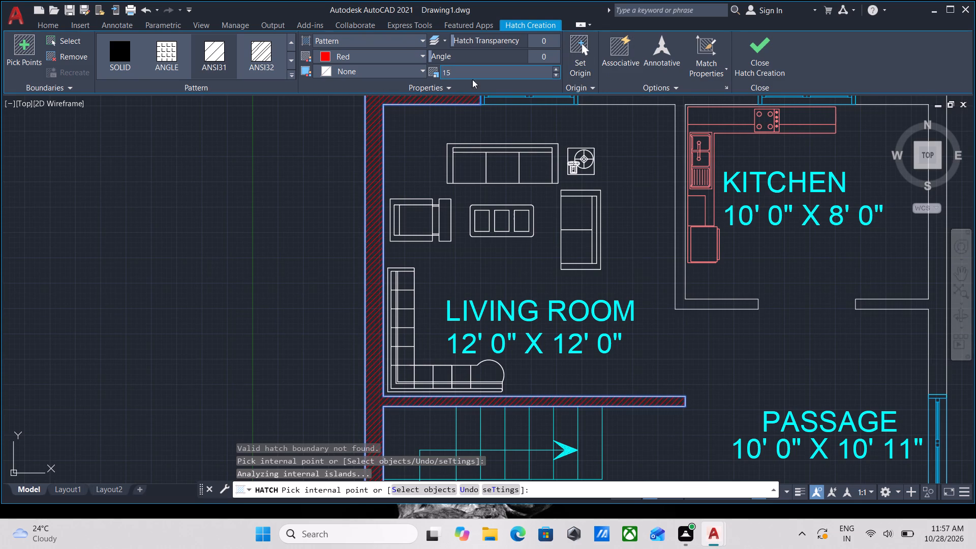
scroll(341, 283, "up", 3)
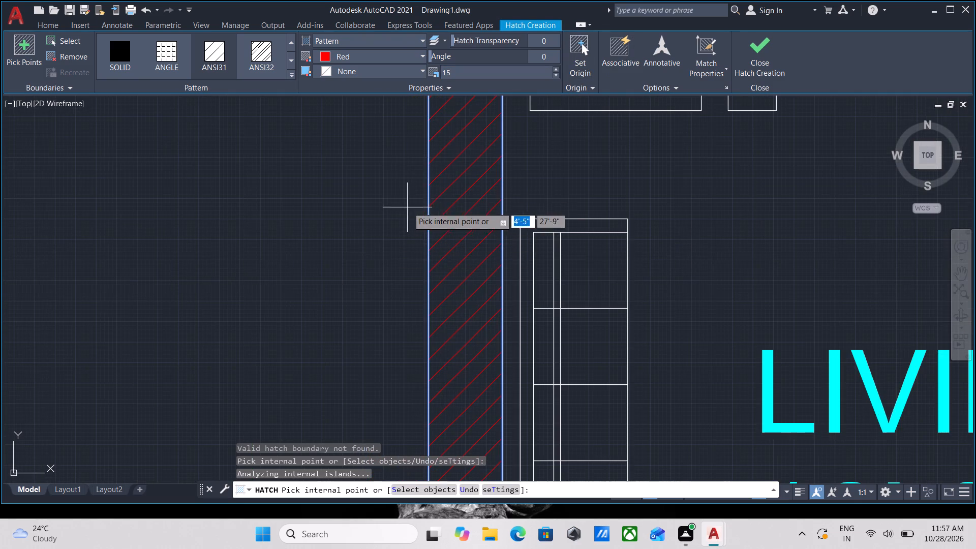
scroll(430, 188, "down", 2)
Add the first plan's wall segment between the family lounge window and the entrance door to the red hatch.
middle_click_drag(430, 188, 403, 350)
scroll(420, 198, "down", 1)
middle_click_drag(420, 201, 391, 306)
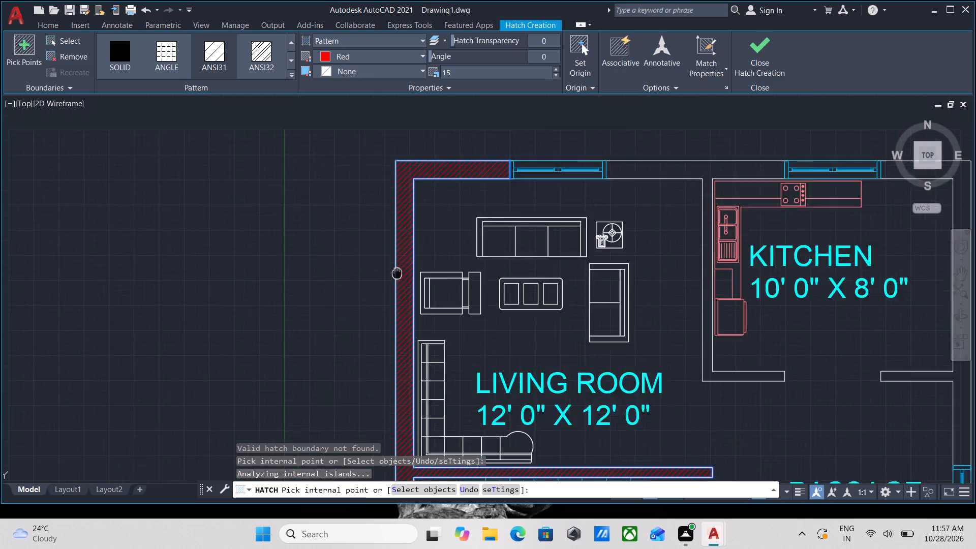
middle_click_drag(391, 306, 384, 346)
scroll(630, 282, "up", 2)
scroll(659, 258, "down", 2)
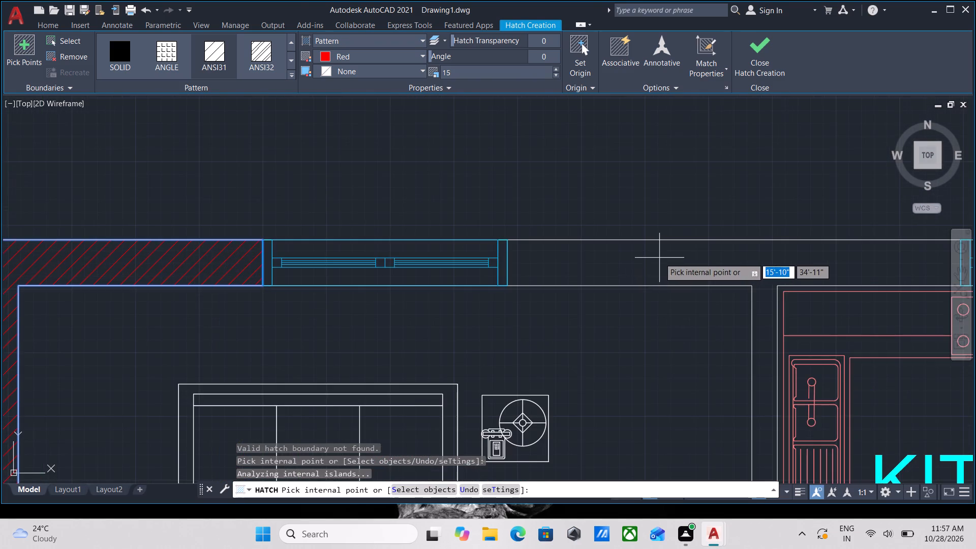
scroll(659, 258, "down", 1)
scroll(716, 282, "down", 2)
middle_click_drag(716, 282, 631, 195)
scroll(576, 454, "up", 2)
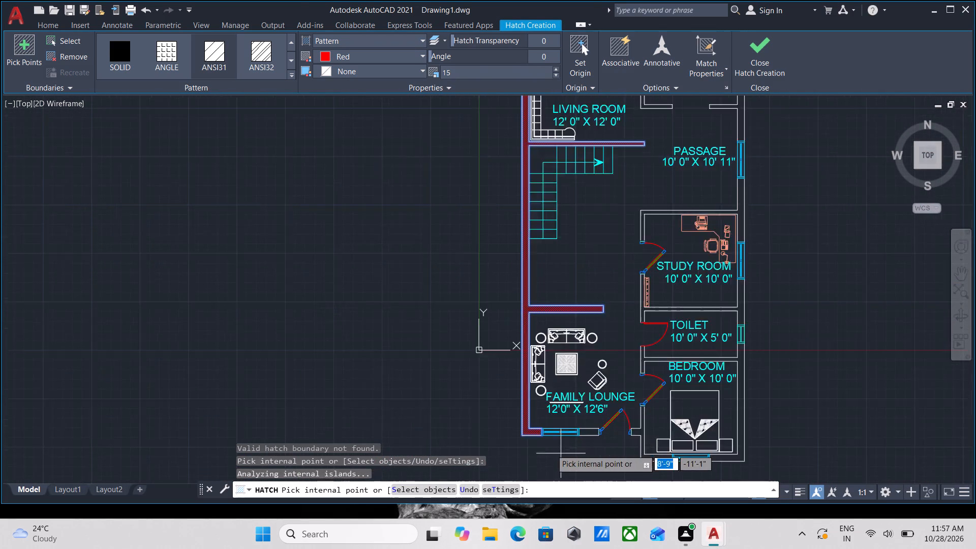
scroll(543, 408, "up", 2)
scroll(470, 434, "up", 3)
scroll(473, 414, "down", 2)
middle_click_drag(470, 411, 370, 320)
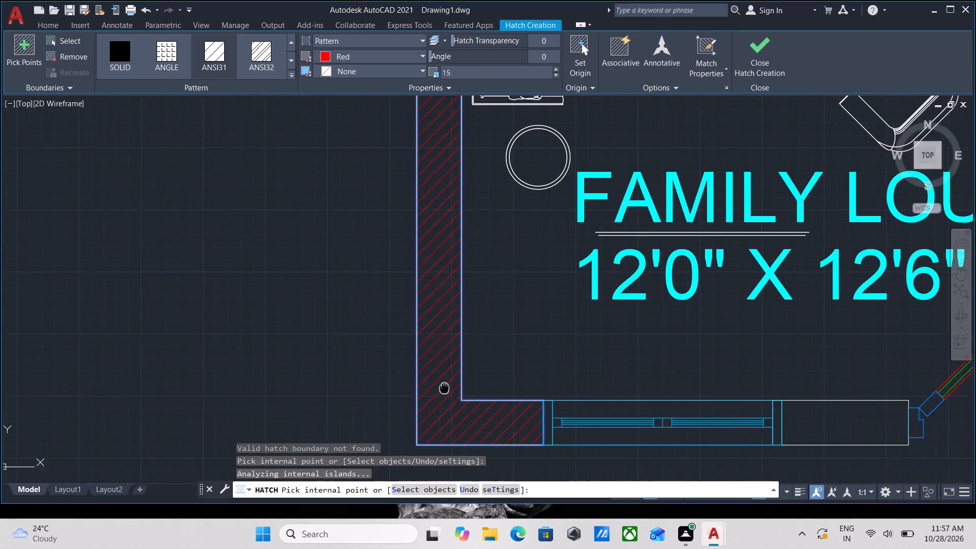
middle_click_drag(370, 320, 358, 307)
left_click(721, 324)
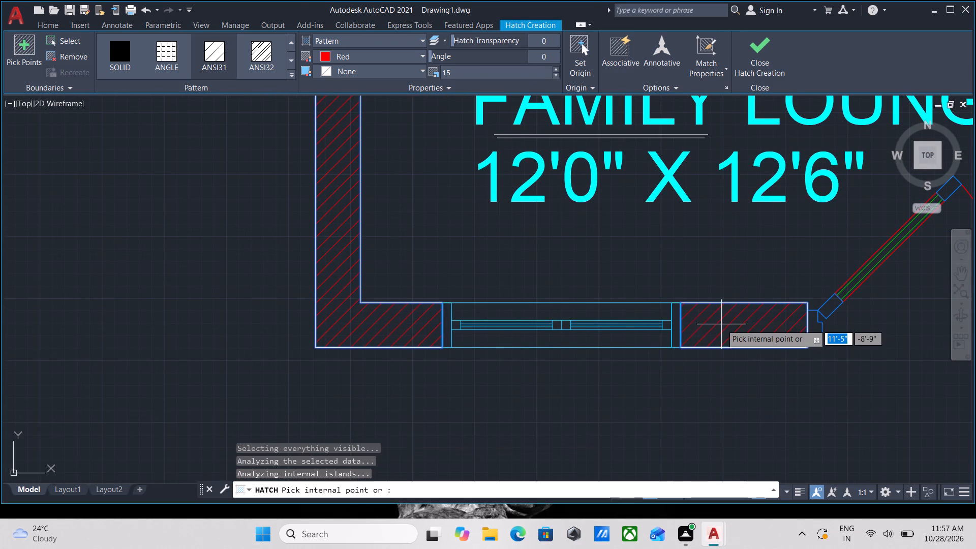
Hatch the wall from the family lounge's entrance door around to the first plan's bedroom window.
scroll(730, 320, "down", 2)
middle_click_drag(730, 320, 484, 323)
scroll(628, 329, "up", 3)
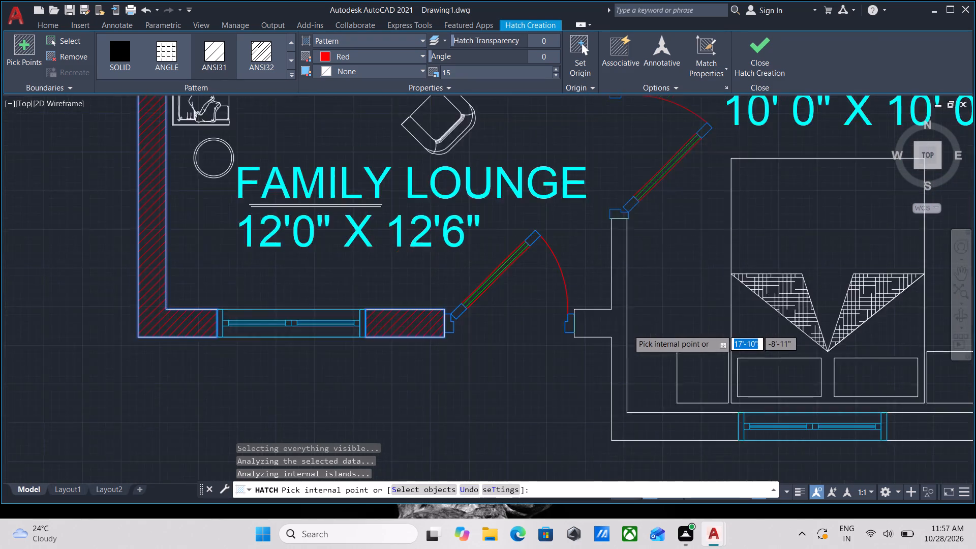
left_click(553, 323)
scroll(553, 323, "down", 4)
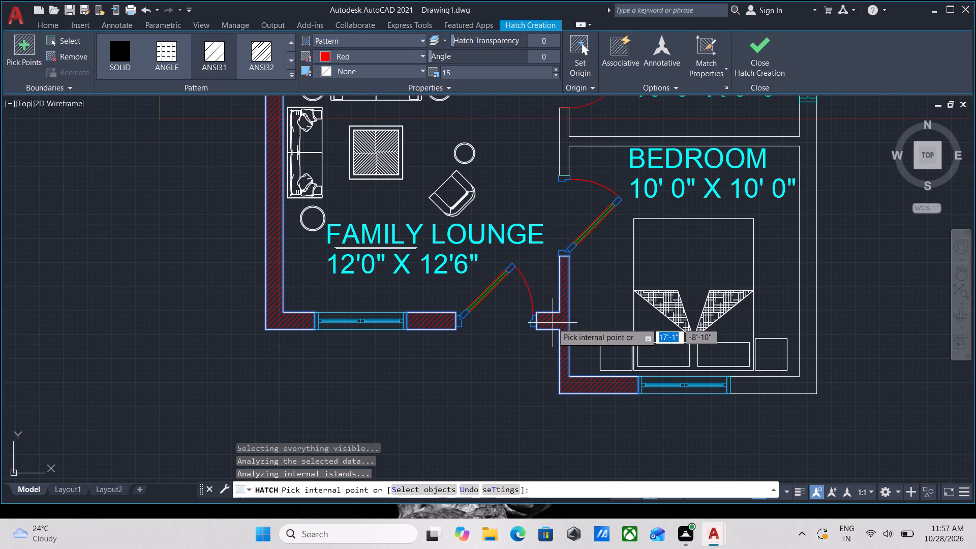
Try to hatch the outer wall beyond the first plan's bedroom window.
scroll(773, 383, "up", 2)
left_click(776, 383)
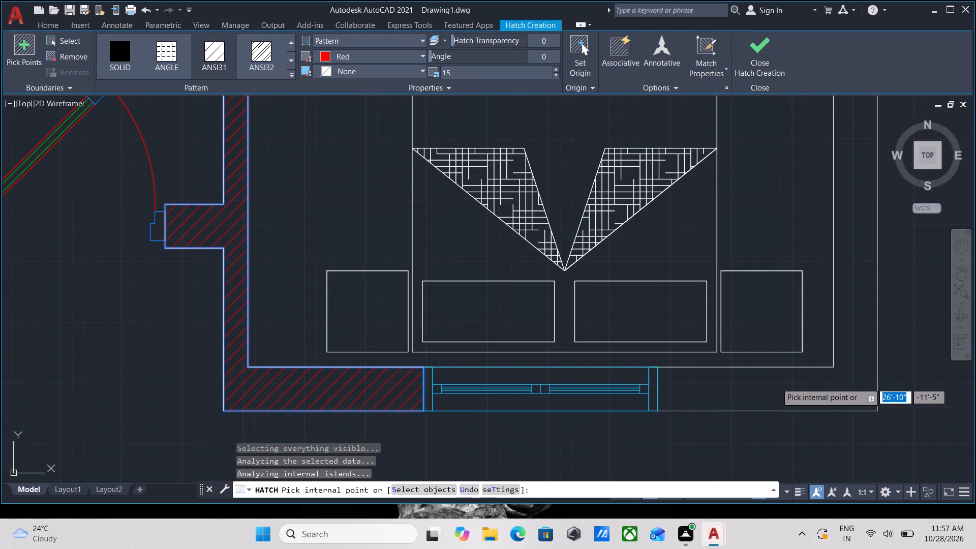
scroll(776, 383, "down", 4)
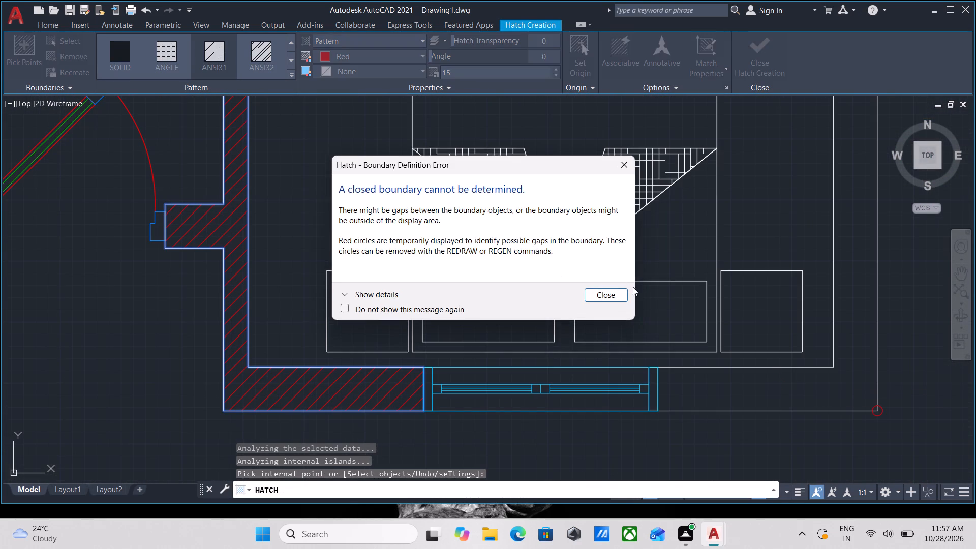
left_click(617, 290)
Hatch the first plan's outer corner wall beside the bedroom, from its window up to the toilet window.
scroll(770, 358, "down", 3)
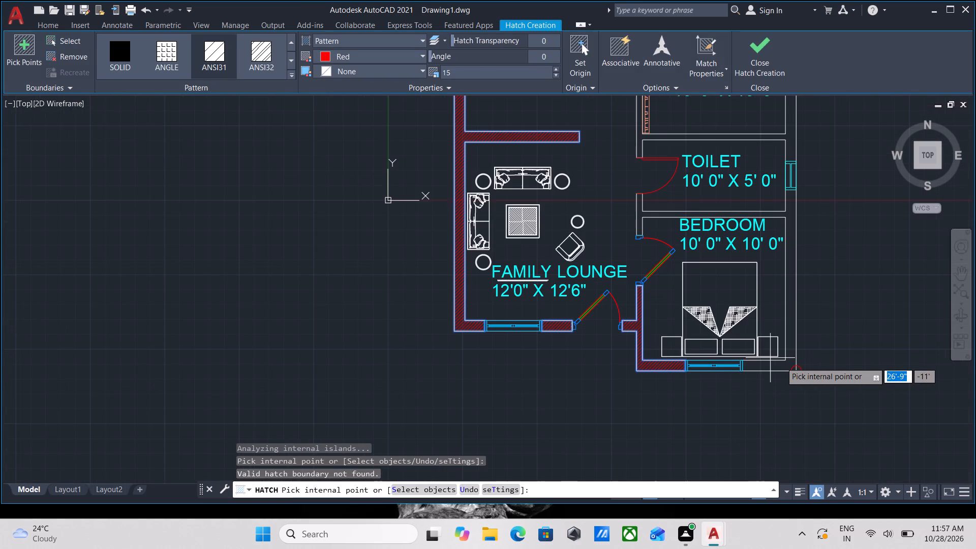
scroll(817, 362, "up", 1)
middle_click_drag(814, 362, 673, 420)
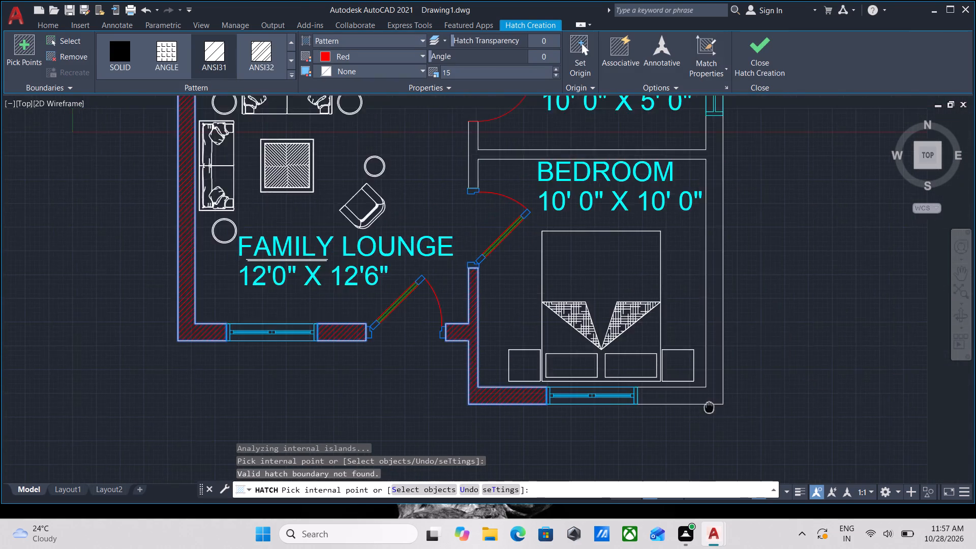
middle_click_drag(673, 420, 636, 439)
scroll(638, 439, "up", 1)
left_click(564, 440)
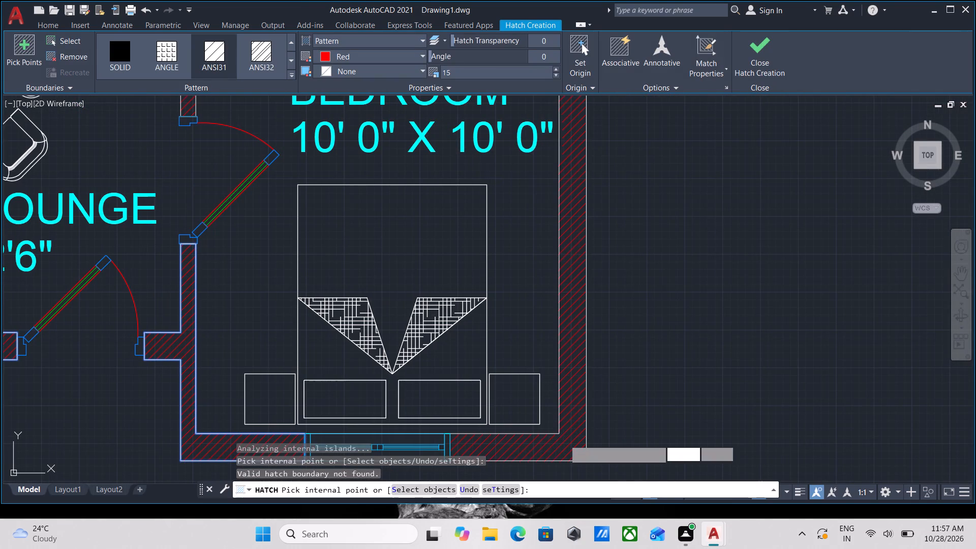
Hatch the first plan's walls between the toilet and study room and between the study room and passage.
scroll(575, 398, "down", 3)
middle_click_drag(575, 398, 576, 490)
scroll(570, 284, "up", 1)
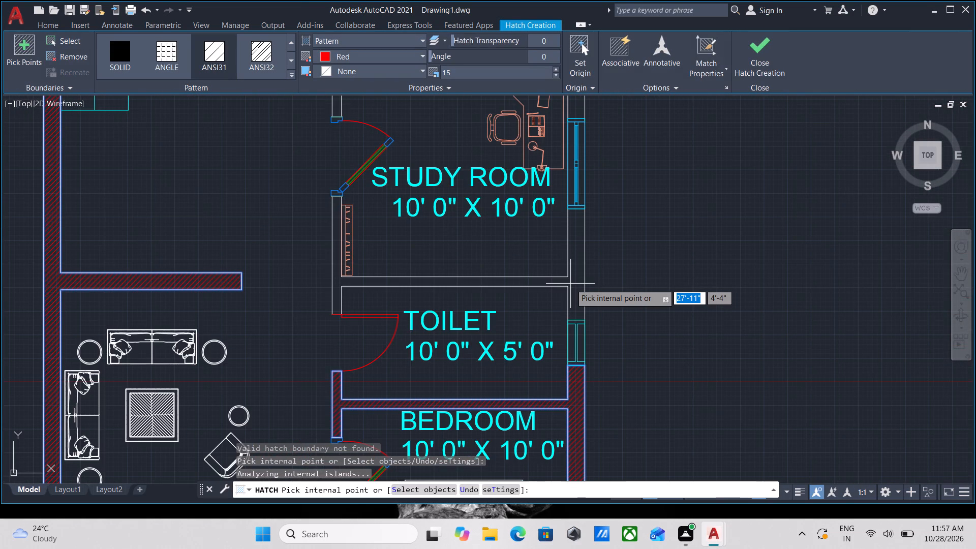
left_click(573, 286)
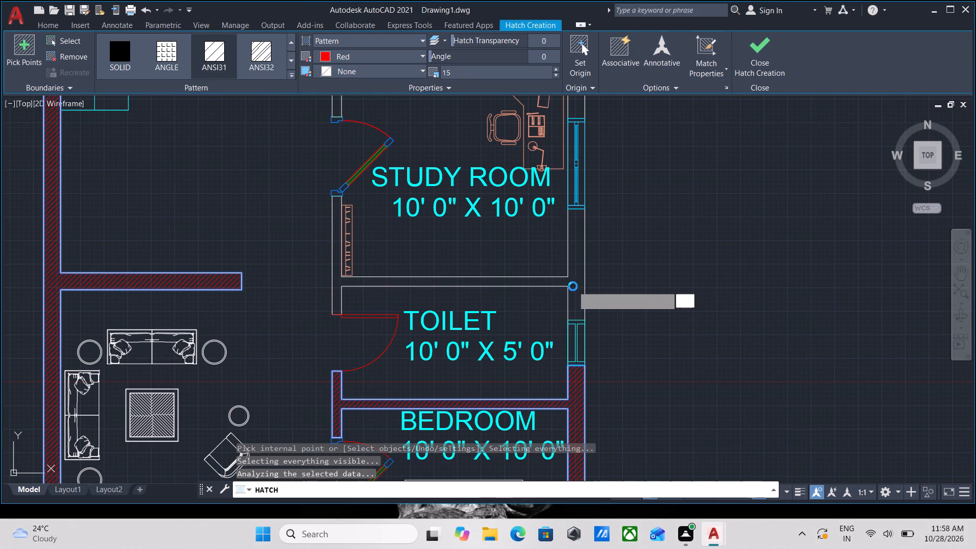
scroll(573, 286, "down", 2)
middle_click_drag(573, 286, 597, 444)
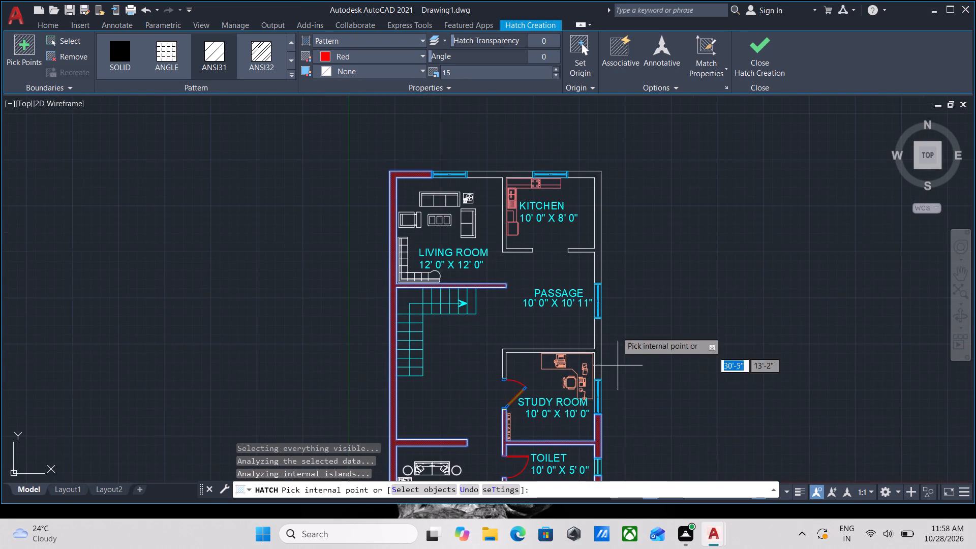
left_click(596, 349)
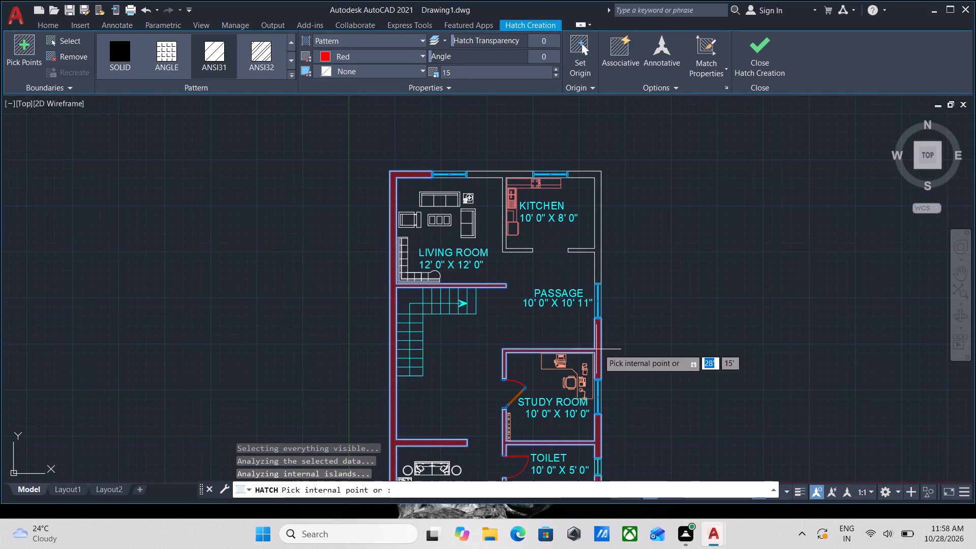
Hatch the kitchen's outer corner wall and the wall dividing the living room from the kitchen in the first plan.
middle_click_drag(599, 348, 601, 447)
scroll(604, 378, "up", 3)
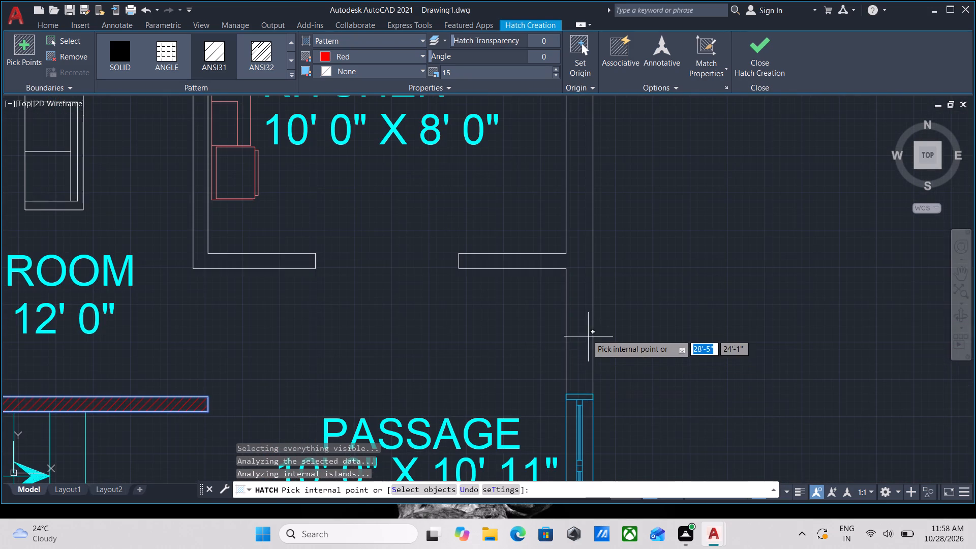
left_click(587, 334)
scroll(587, 334, "down", 2)
middle_click_drag(587, 334, 621, 439)
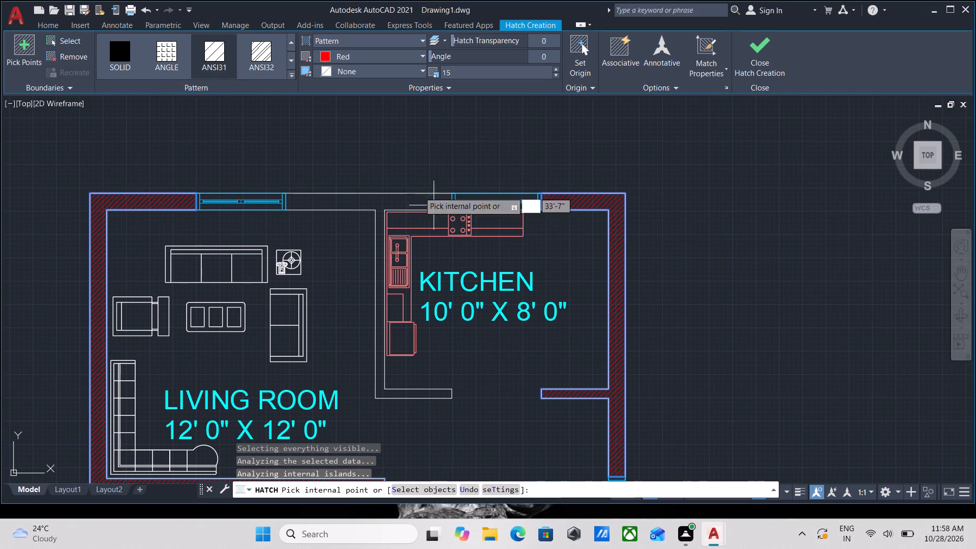
left_click(368, 199)
Check the first plan's wall hatch around the kitchen and passage, and finish the hatch.
scroll(381, 199, "down", 2)
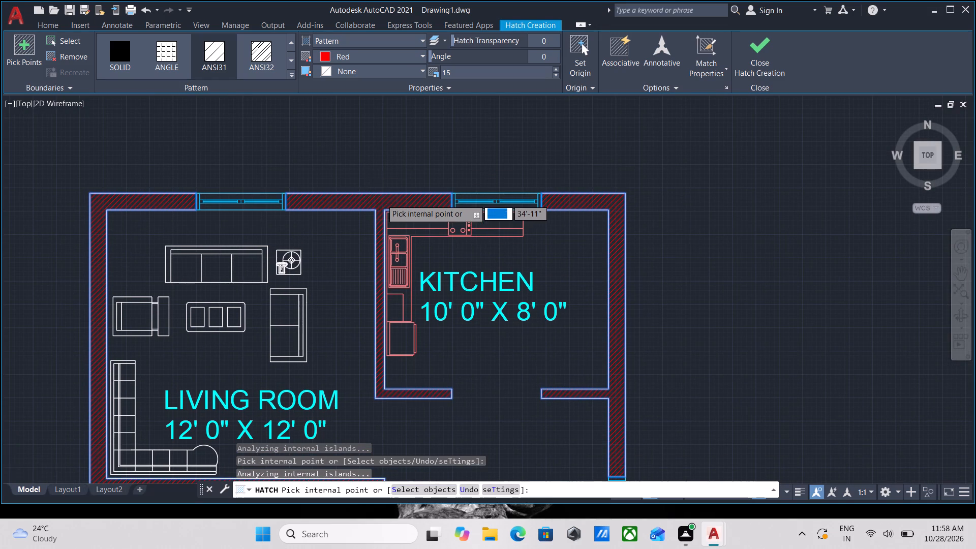
scroll(482, 288, "up", 2)
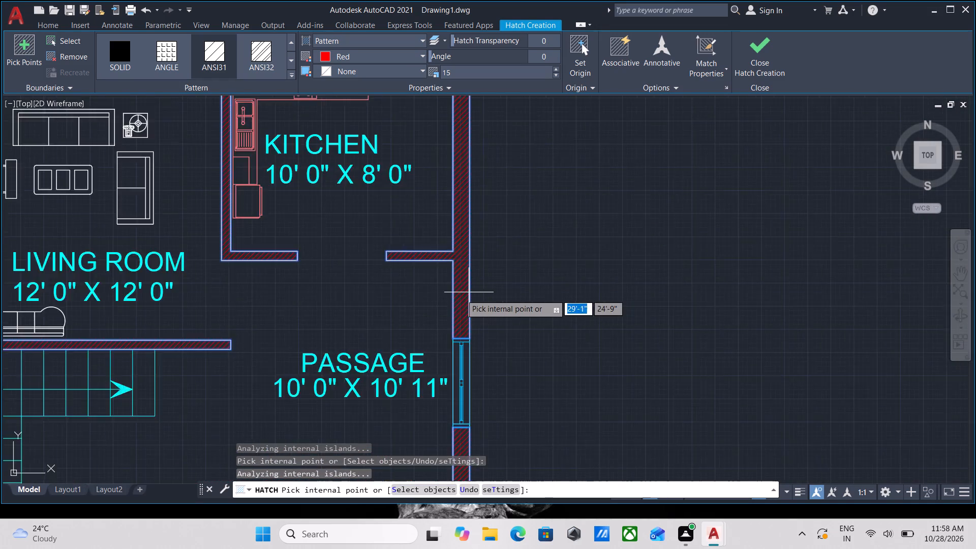
scroll(453, 295, "up", 2)
scroll(477, 277, "down", 2)
scroll(475, 296, "up", 3)
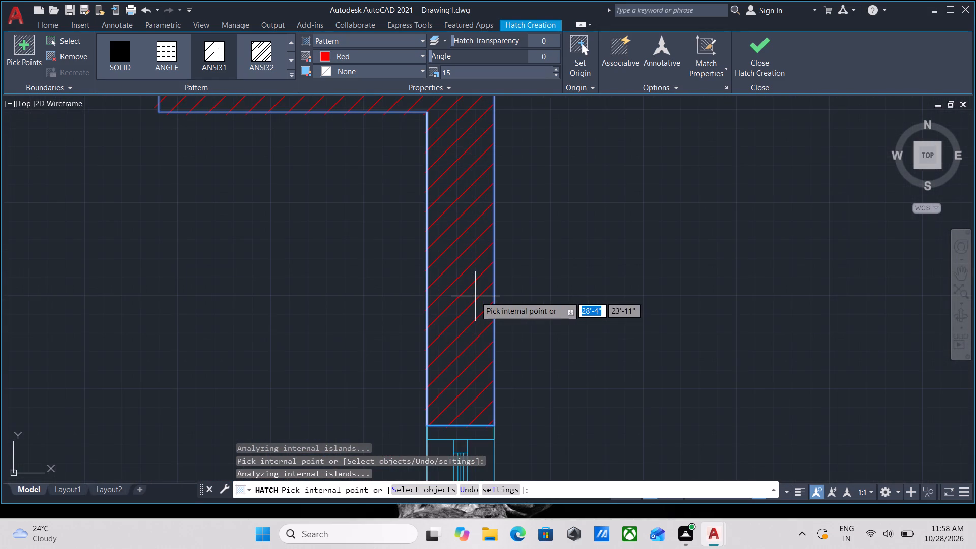
scroll(475, 296, "down", 6)
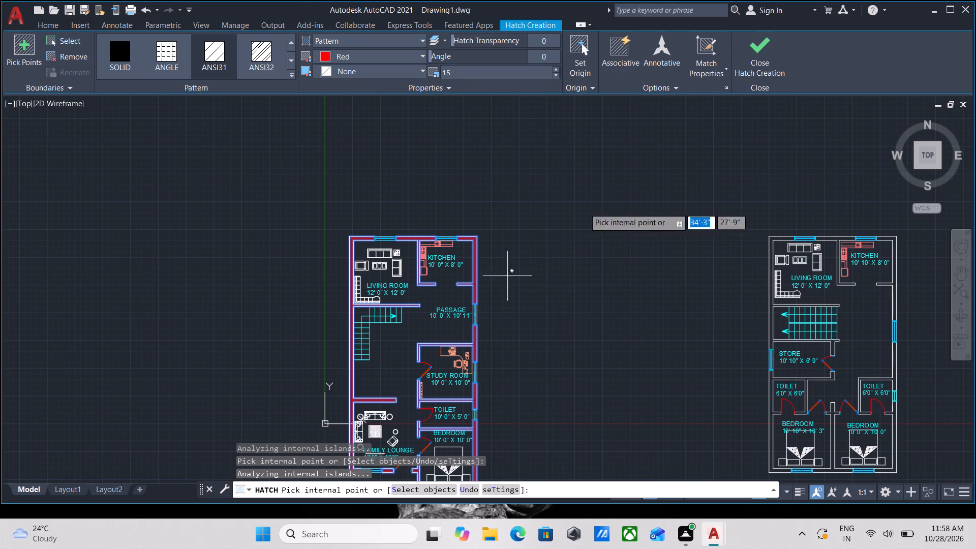
left_click(765, 51)
Start a red hatch at scale 15 on the second plan, picking inside the outer wall beside the stairs.
scroll(433, 293, "up", 3)
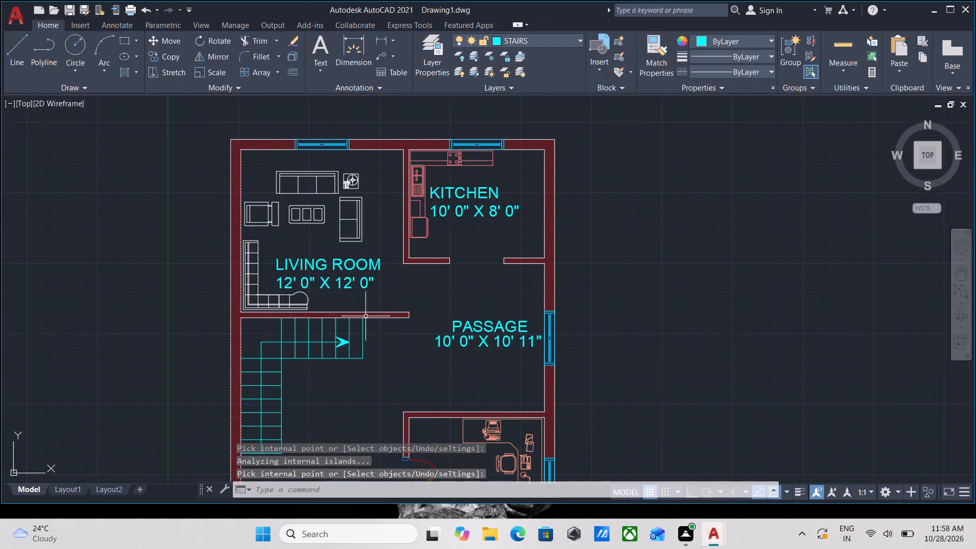
scroll(290, 314, "up", 4)
scroll(290, 314, "down", 5)
scroll(498, 299, "down", 3)
middle_click_drag(529, 303, 417, 219)
key("h")
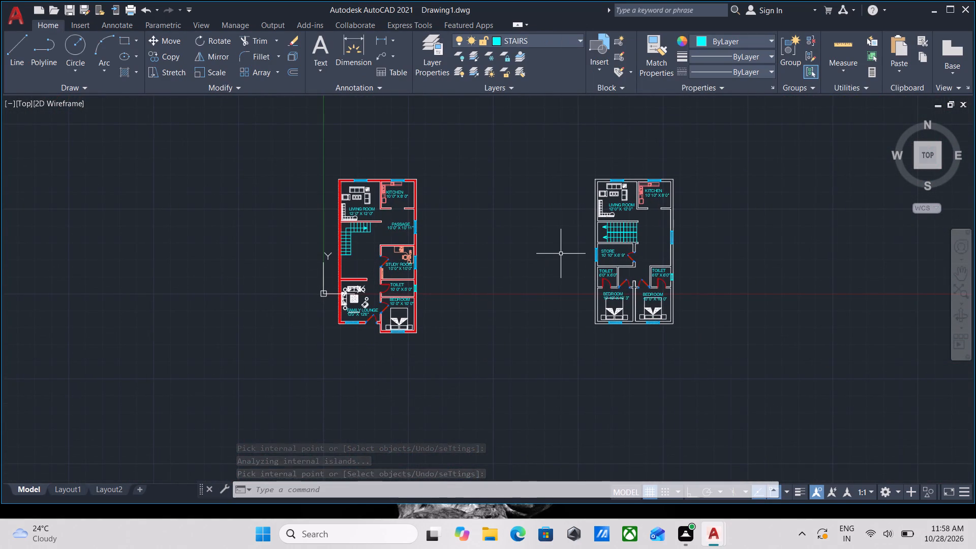
key("Return")
scroll(625, 230, "up", 1)
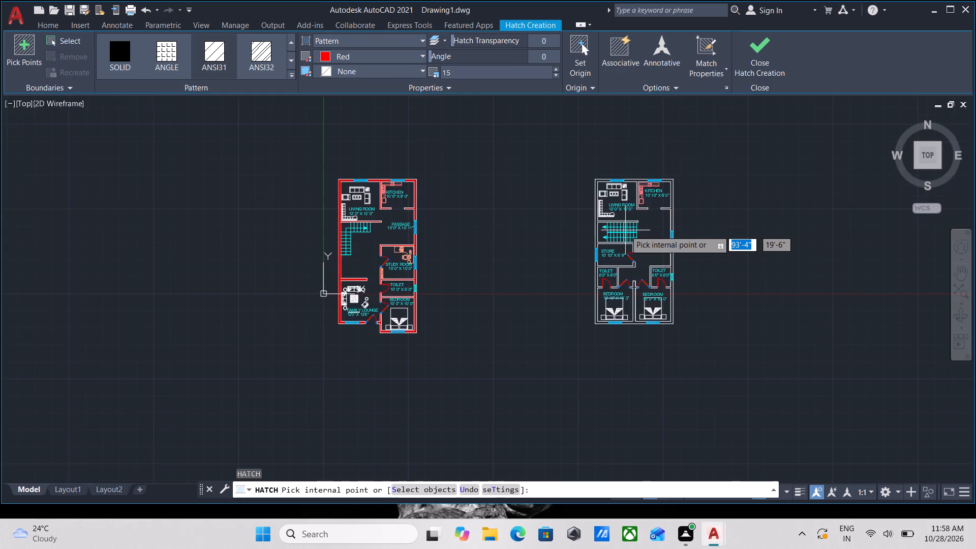
scroll(625, 230, "up", 2)
scroll(495, 249, "up", 2)
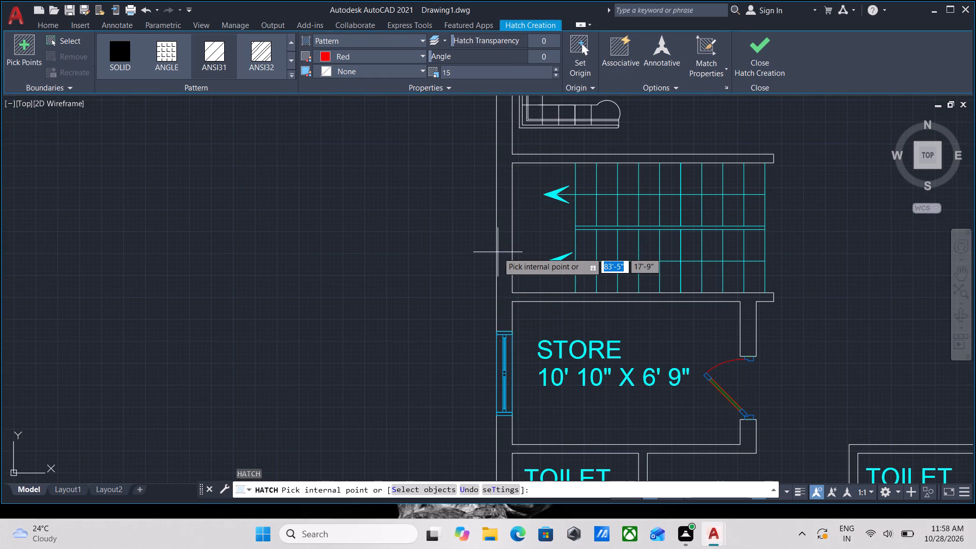
left_click(506, 264)
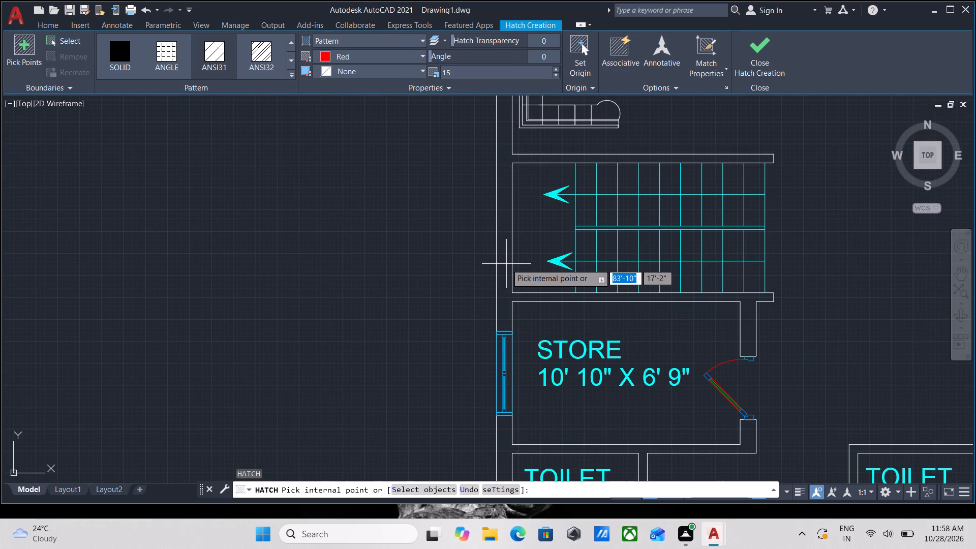
Hatch the second plan's outer wall beside the toilet below the store, down to the bedroom window.
scroll(504, 258, "down", 3)
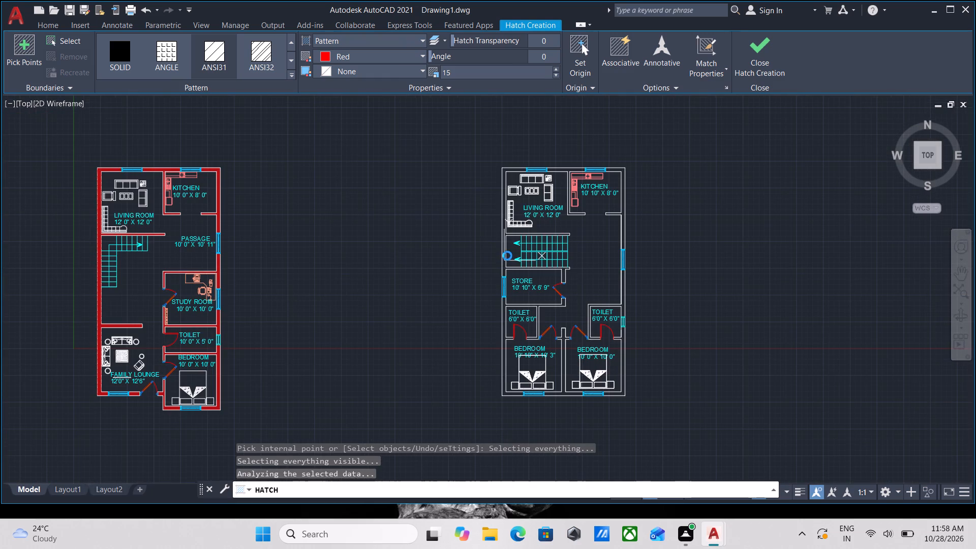
scroll(505, 255, "up", 2)
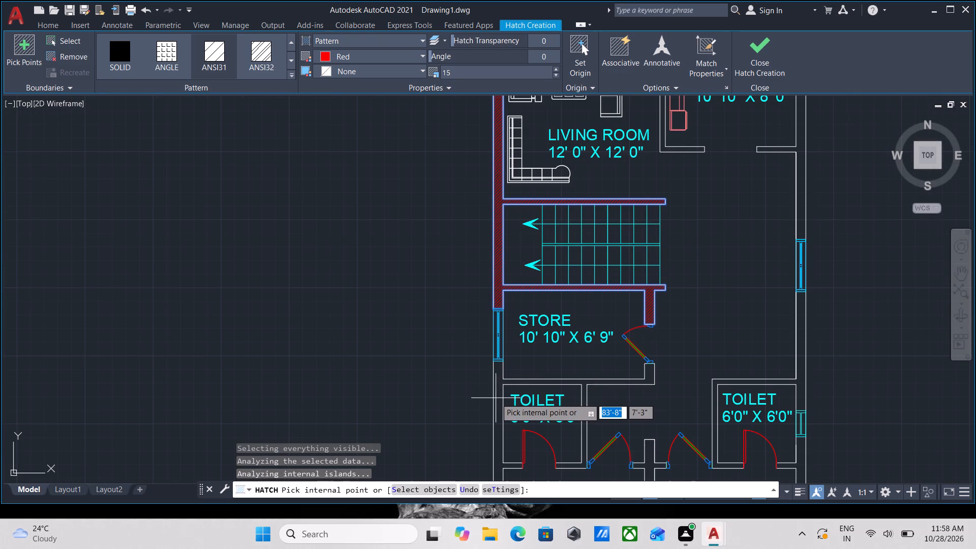
left_click(497, 398)
Hatch the wall dividing the second plan's two bedrooms, together with the outer wall between their windows.
scroll(495, 383, "down", 2)
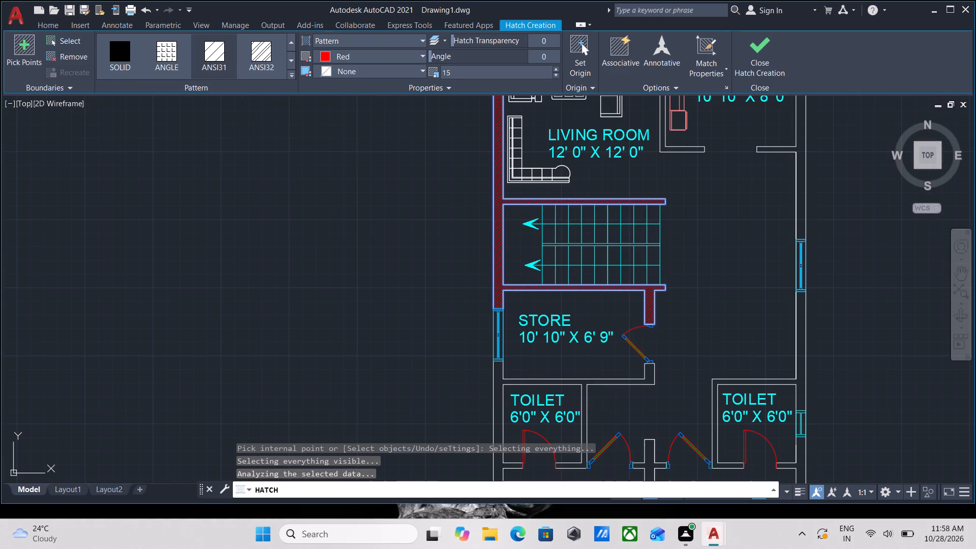
scroll(495, 383, "down", 1)
middle_click_drag(495, 383, 505, 280)
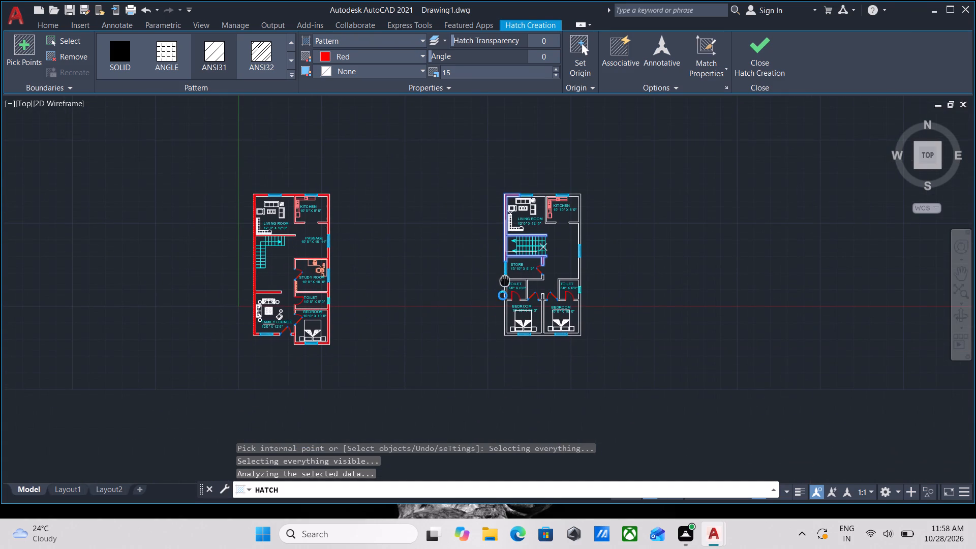
scroll(505, 338, "up", 6)
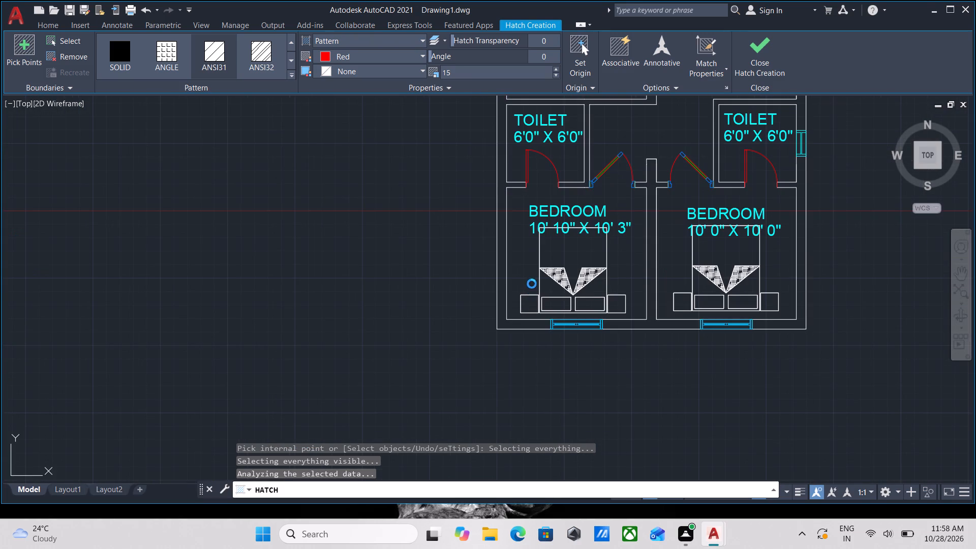
scroll(510, 299, "up", 1)
middle_click_drag(700, 346, 637, 341)
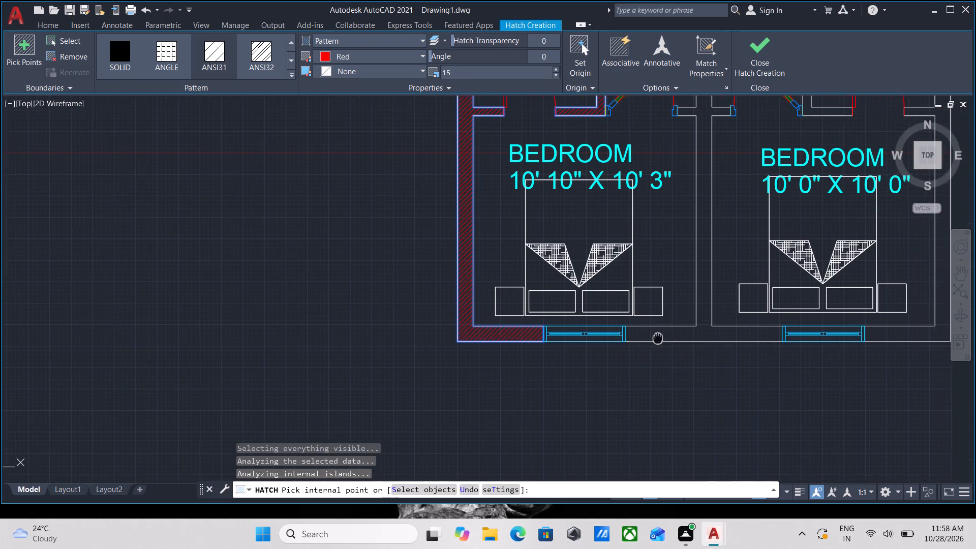
middle_click_drag(637, 341, 600, 349)
left_click(637, 339)
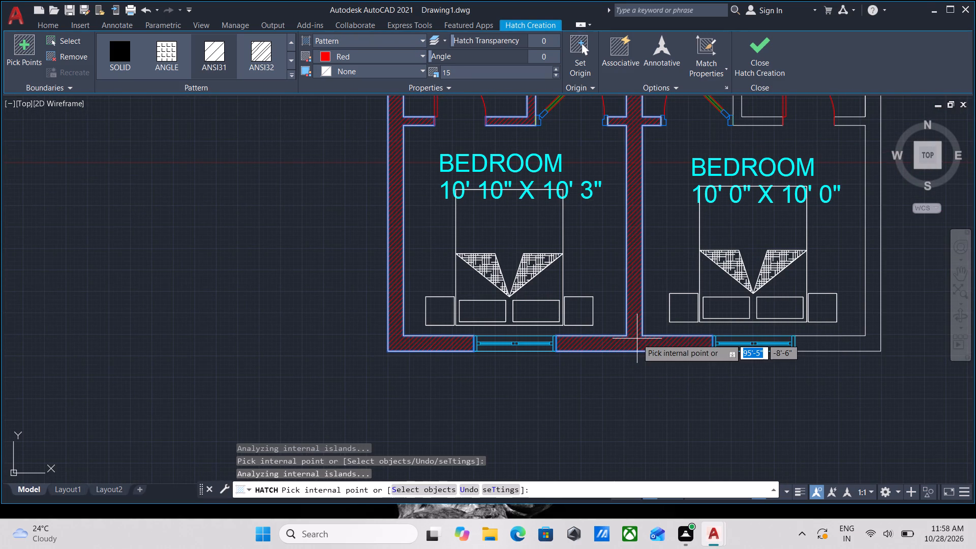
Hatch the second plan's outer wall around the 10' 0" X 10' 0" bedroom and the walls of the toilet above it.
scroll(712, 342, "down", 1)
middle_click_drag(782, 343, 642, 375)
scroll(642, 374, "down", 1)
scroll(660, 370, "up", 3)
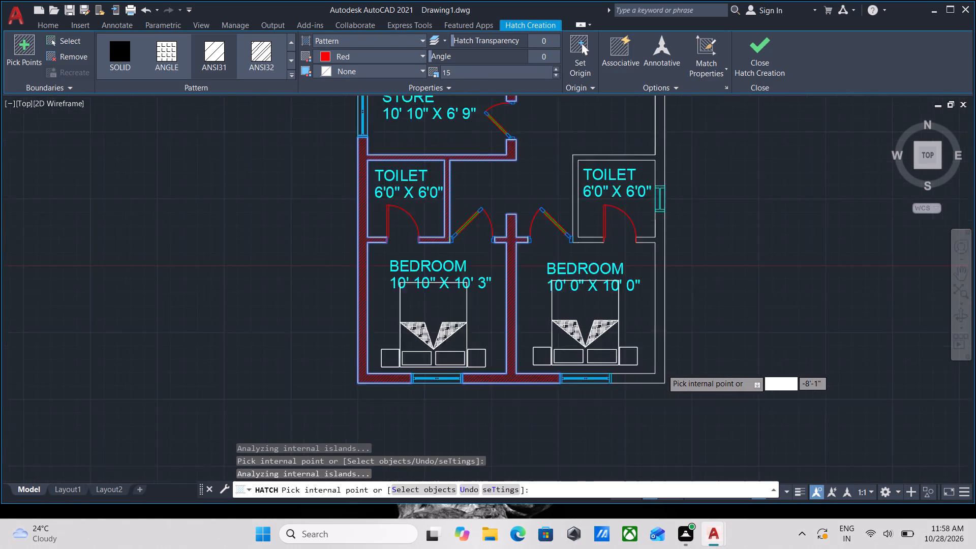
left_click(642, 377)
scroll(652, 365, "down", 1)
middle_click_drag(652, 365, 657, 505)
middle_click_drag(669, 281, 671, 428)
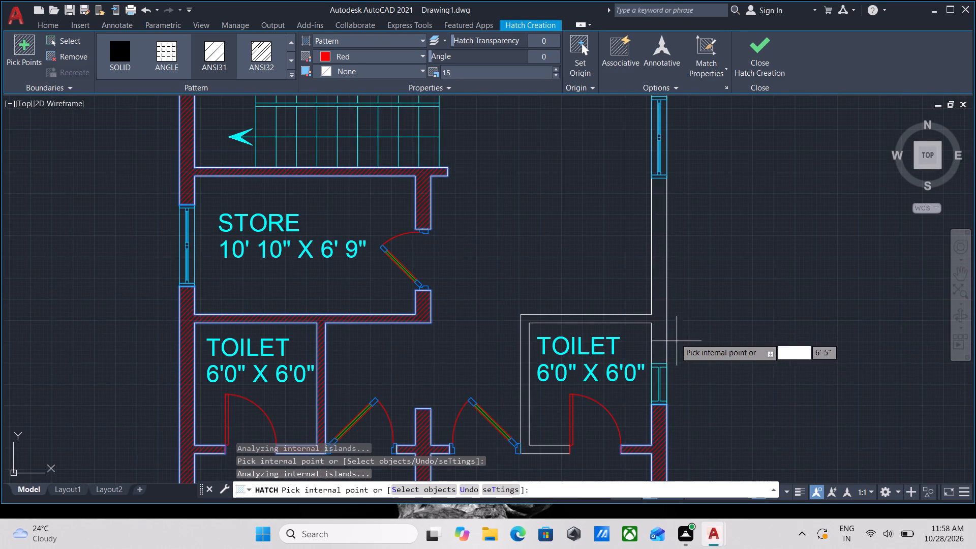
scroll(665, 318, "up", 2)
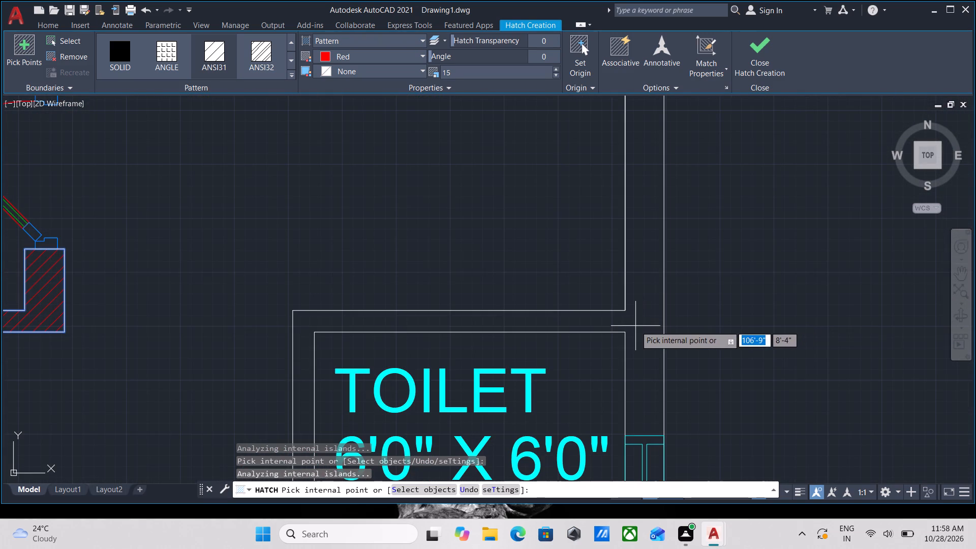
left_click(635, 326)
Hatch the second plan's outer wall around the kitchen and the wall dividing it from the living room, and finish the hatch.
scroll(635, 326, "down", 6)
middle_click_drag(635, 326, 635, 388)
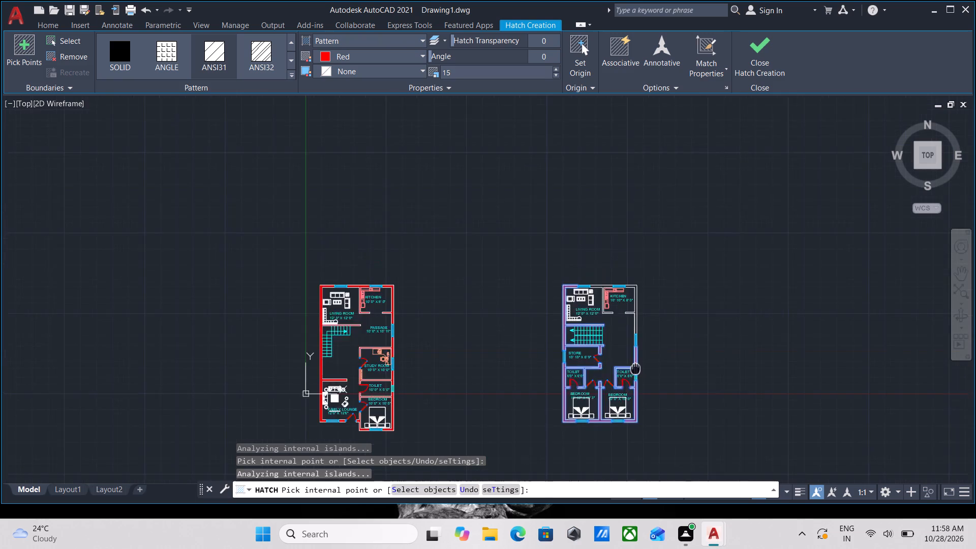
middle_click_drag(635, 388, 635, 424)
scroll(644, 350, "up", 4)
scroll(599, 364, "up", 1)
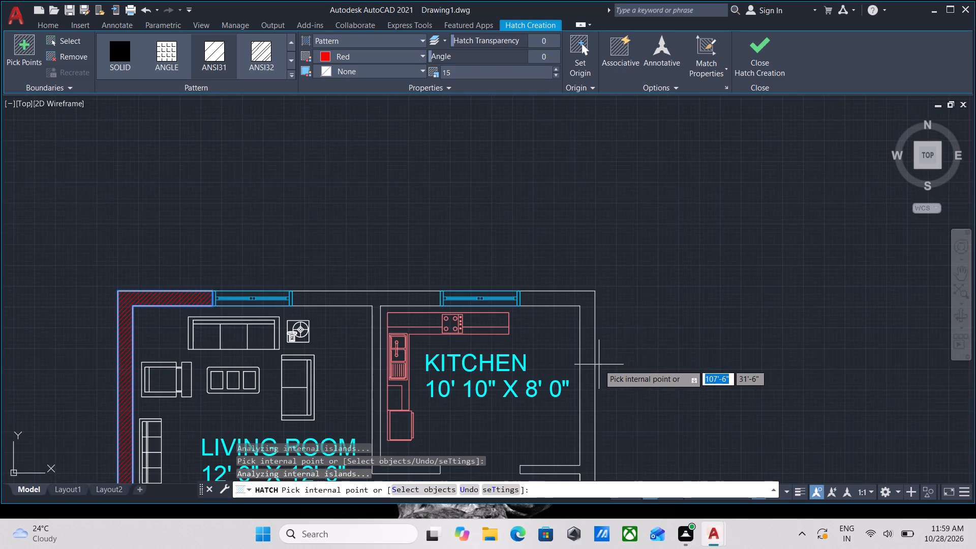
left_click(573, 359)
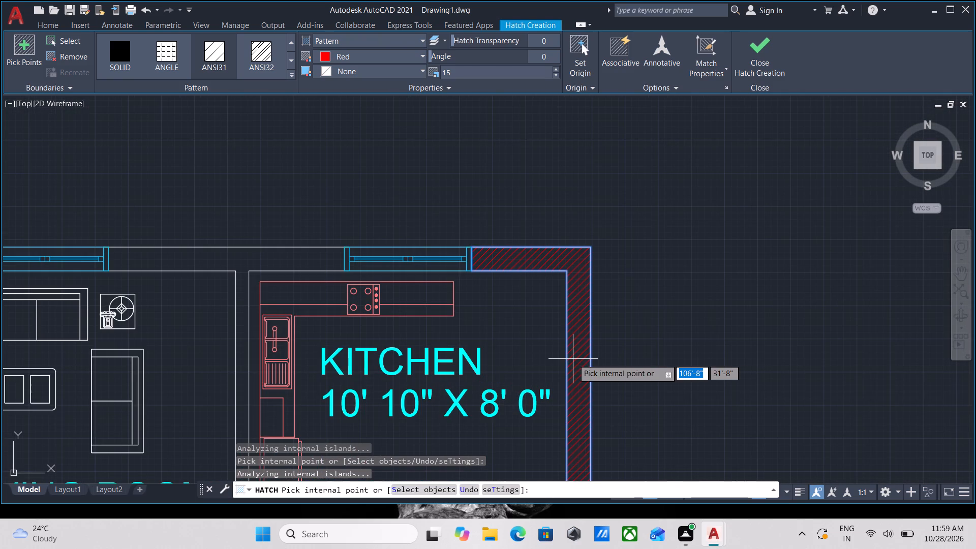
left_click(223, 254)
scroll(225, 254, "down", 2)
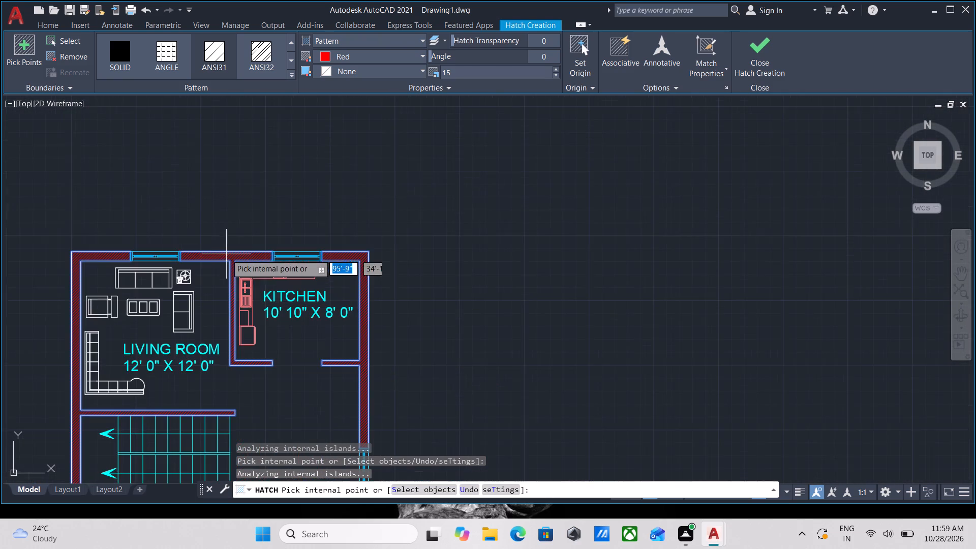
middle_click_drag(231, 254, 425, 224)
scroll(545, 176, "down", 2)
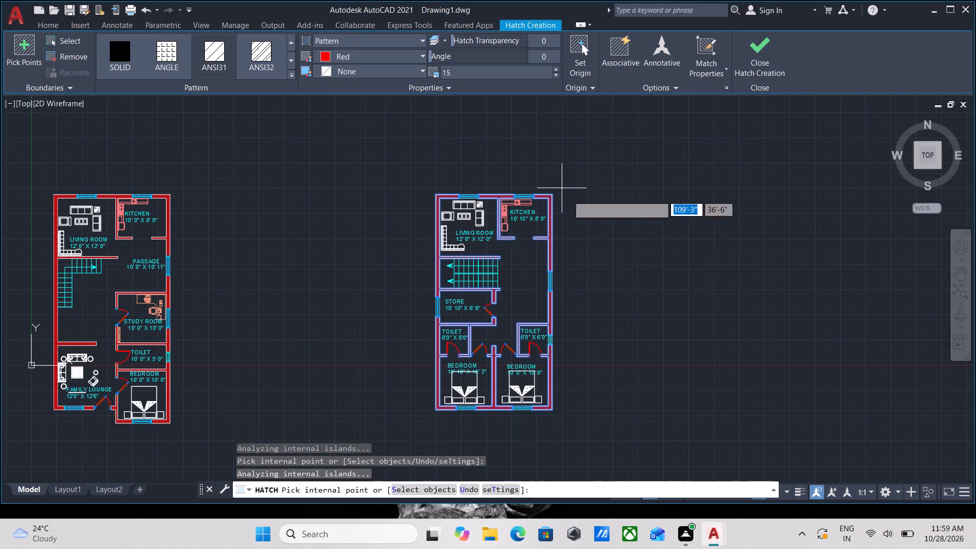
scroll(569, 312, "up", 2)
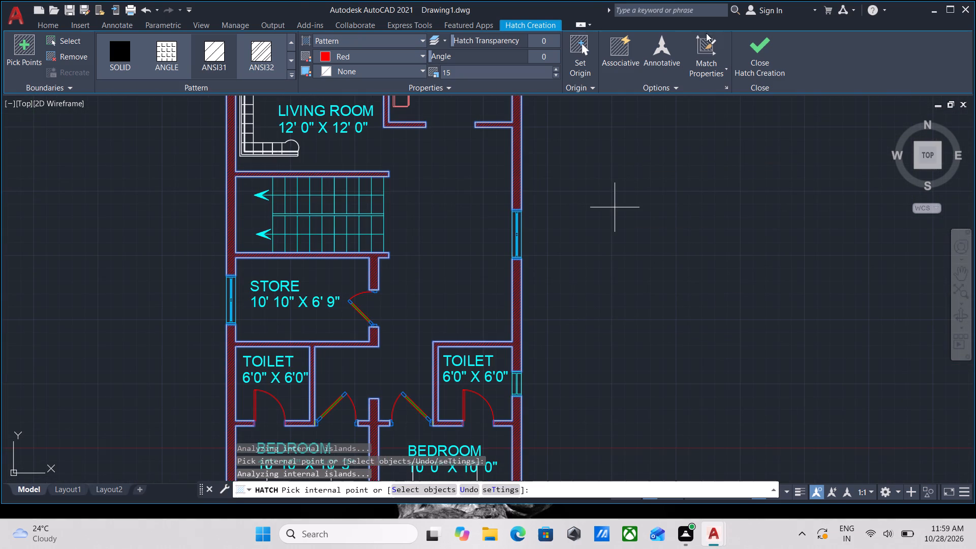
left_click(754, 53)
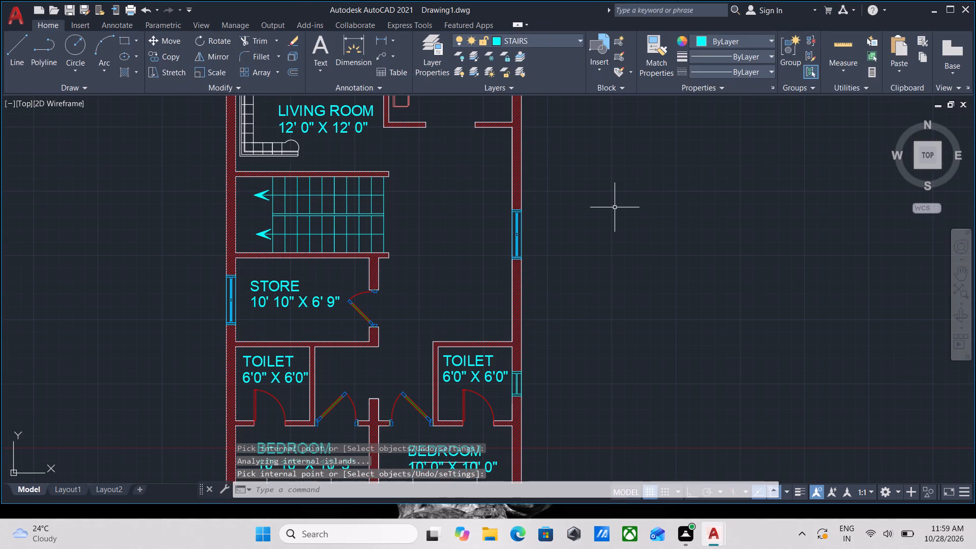
Review the wall hatch on the second plan and on the first plan down to the family lounge.
scroll(170, 216, "down", 1)
middle_click_drag(201, 212, 389, 203)
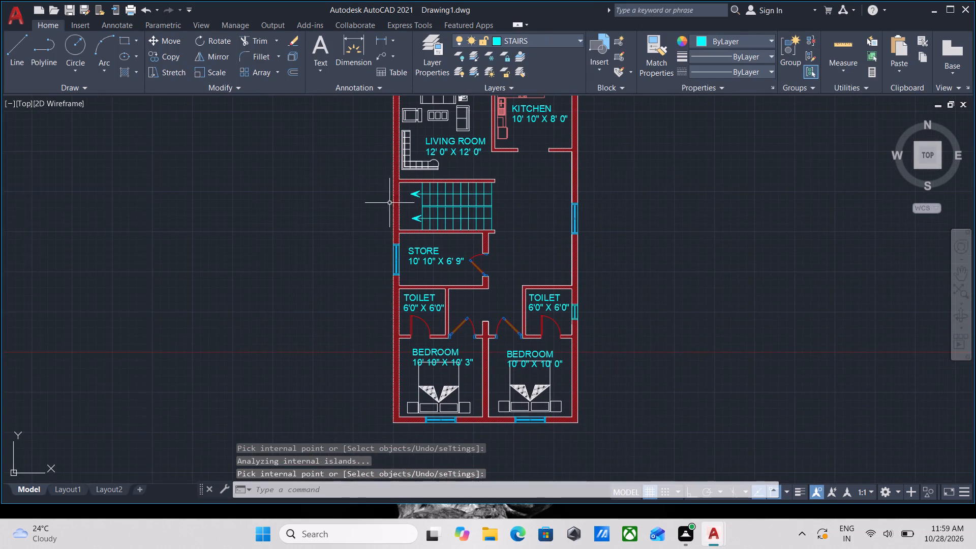
scroll(398, 278, "up", 4)
scroll(292, 196, "down", 3)
middle_click_drag(292, 196, 407, 270)
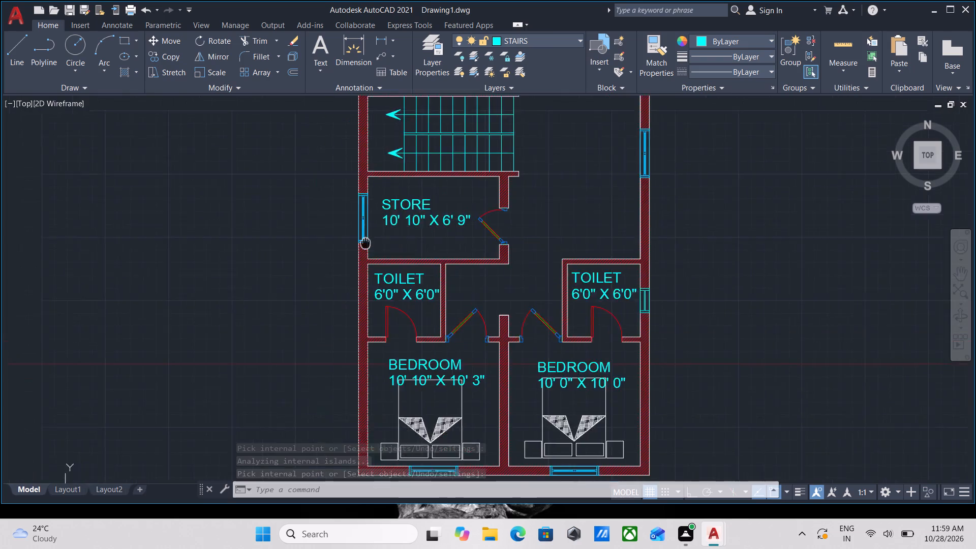
middle_click_drag(407, 270, 449, 283)
scroll(227, 264, "down", 3)
middle_click_drag(233, 264, 419, 278)
scroll(219, 255, "up", 4)
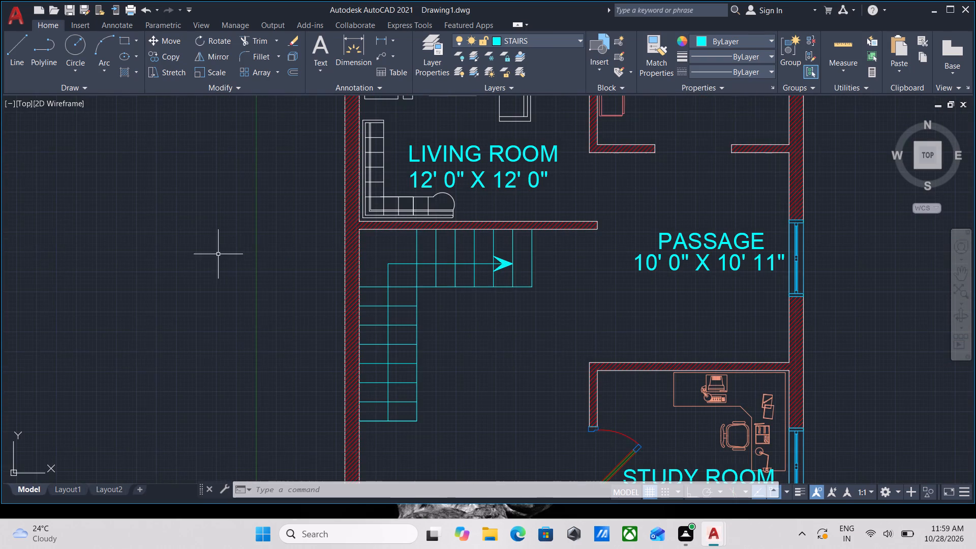
scroll(553, 161, "down", 2)
scroll(609, 211, "down", 1)
middle_click_drag(609, 211, 570, 218)
scroll(508, 317, "up", 2)
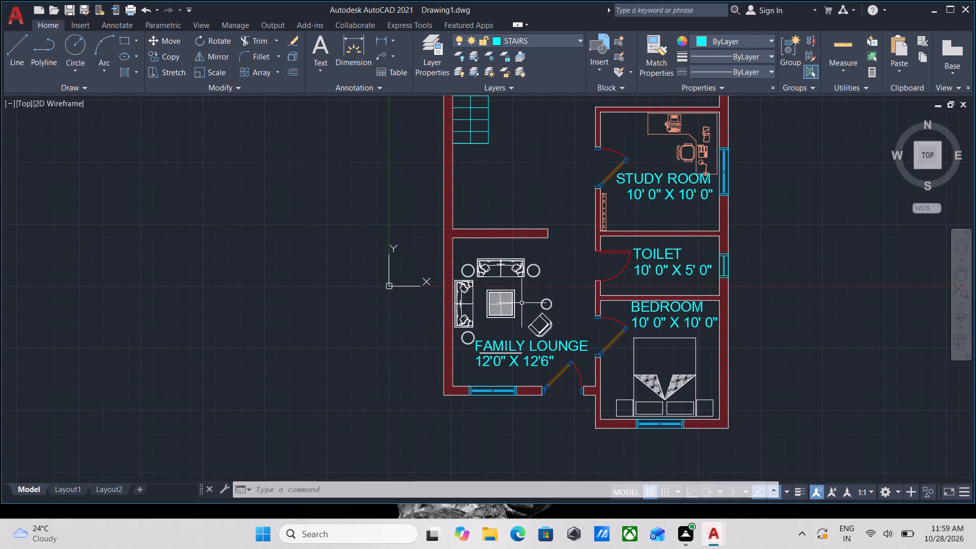
scroll(515, 347, "up", 4)
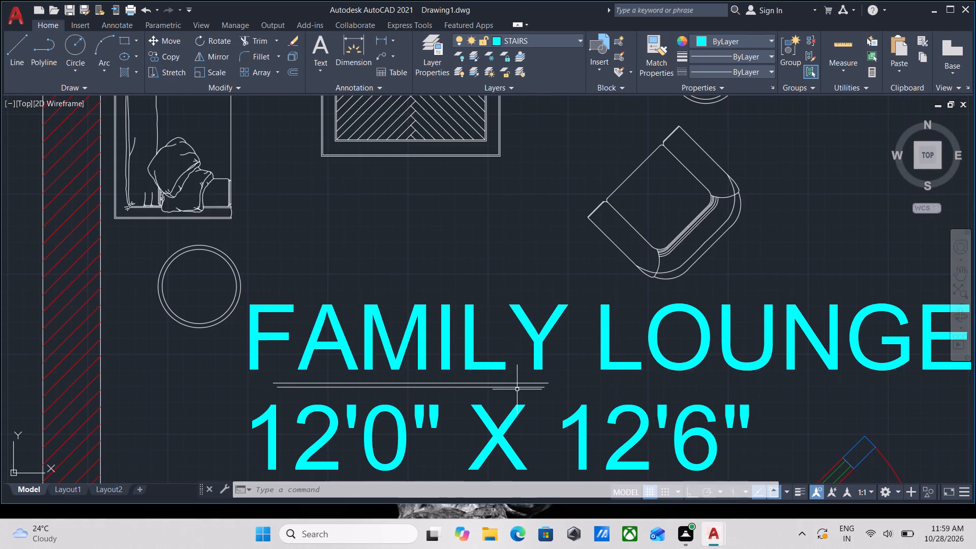
left_click(517, 387)
key("Escape")
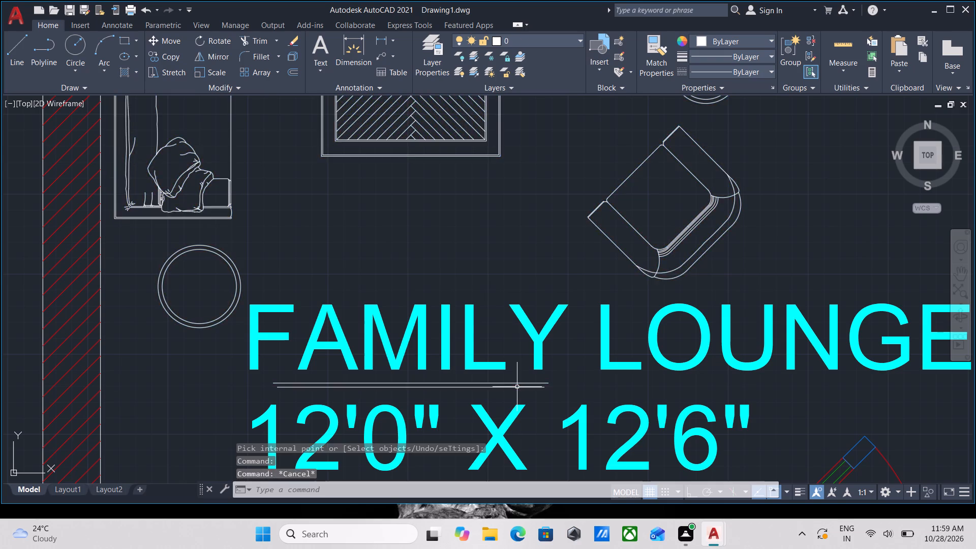
scroll(517, 387, "down", 5)
scroll(547, 398, "up", 1)
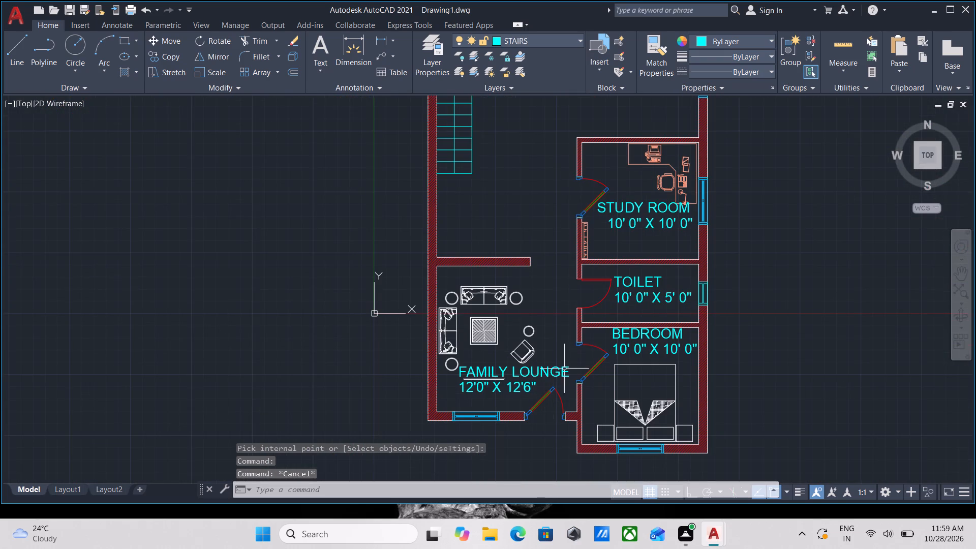
middle_click_drag(567, 346, 534, 302)
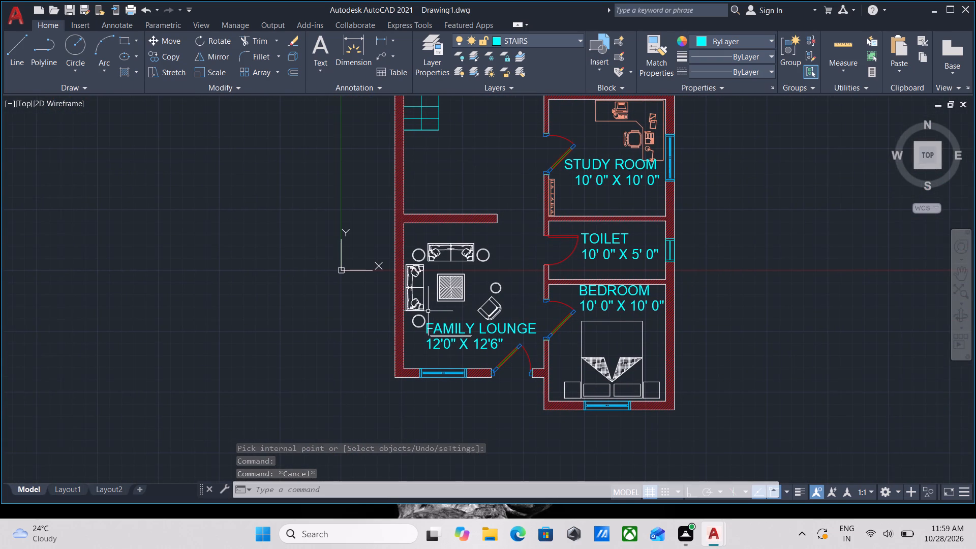
Compare the two floor plans side by side, examining the walls, windows and rooms of each.
scroll(704, 311, "down", 2)
middle_click_drag(704, 311, 511, 380)
middle_click_drag(788, 337, 636, 325)
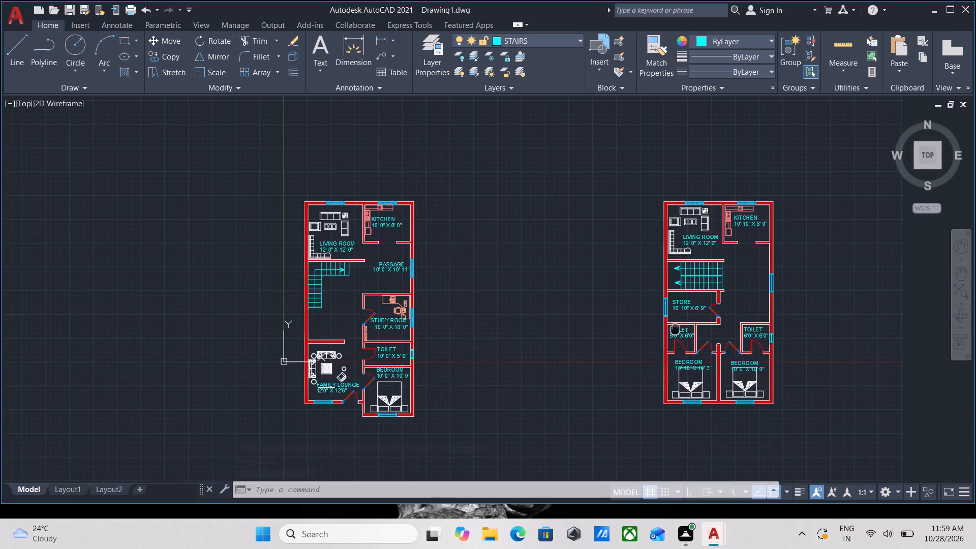
middle_click_drag(636, 325, 585, 311)
scroll(473, 311, "up", 1)
middle_click_drag(241, 305, 463, 296)
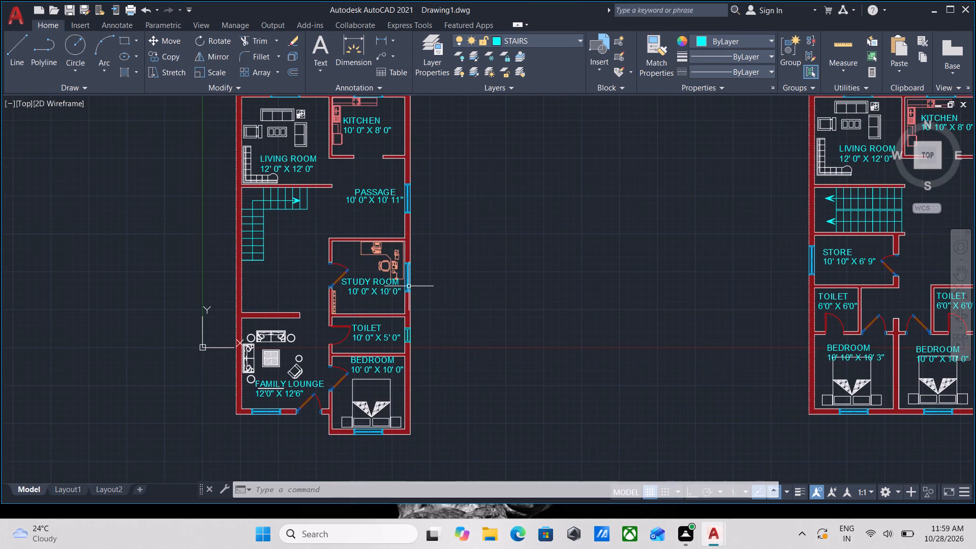
middle_click_drag(319, 262, 340, 280)
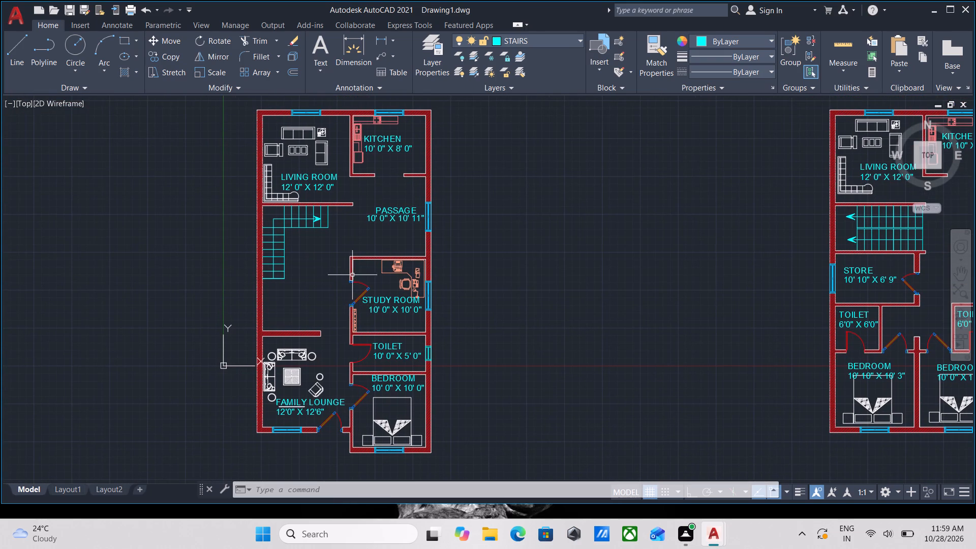
scroll(363, 378, "up", 2)
scroll(371, 349, "down", 3)
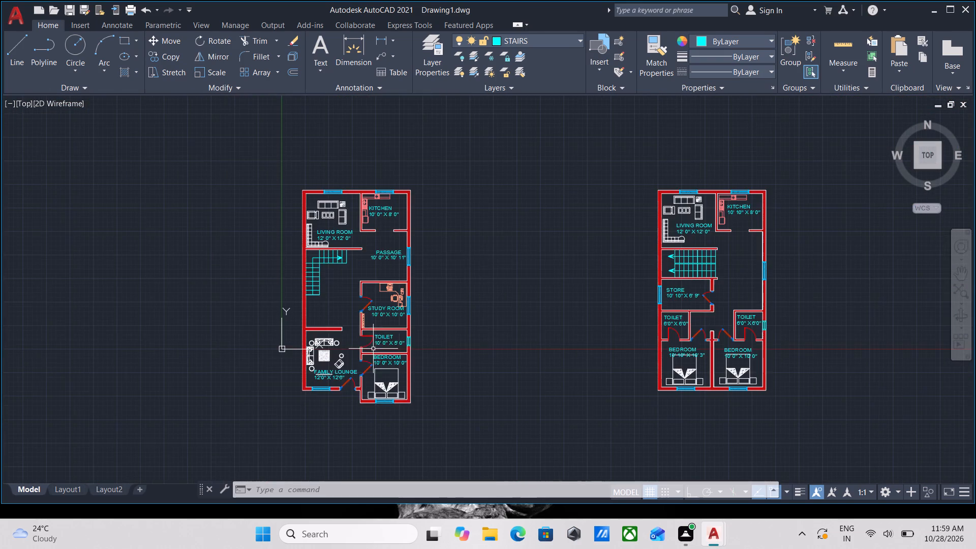
scroll(543, 345, "down", 1)
middle_click_drag(544, 345, 458, 335)
scroll(545, 346, "up", 3)
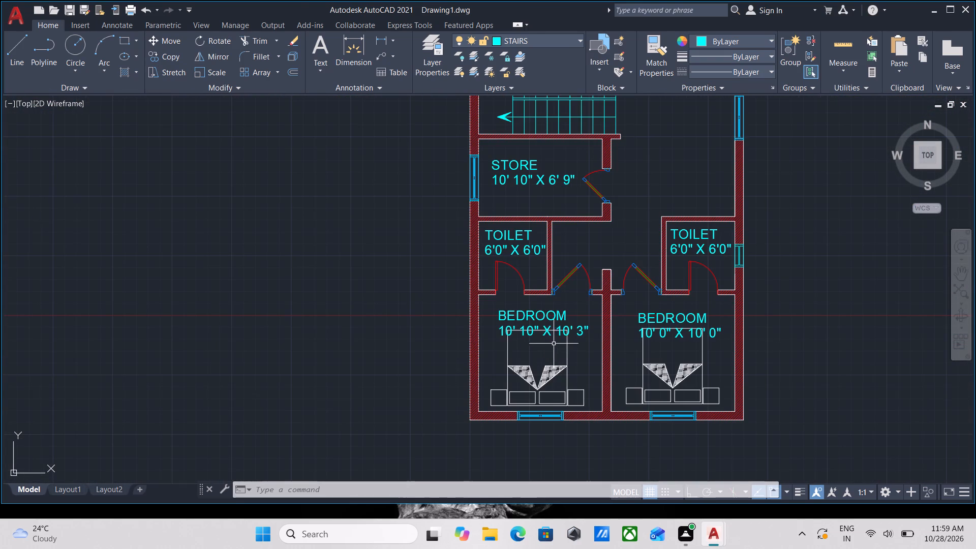
middle_click_drag(562, 338, 535, 438)
scroll(562, 310, "down", 1)
middle_click_drag(562, 310, 562, 321)
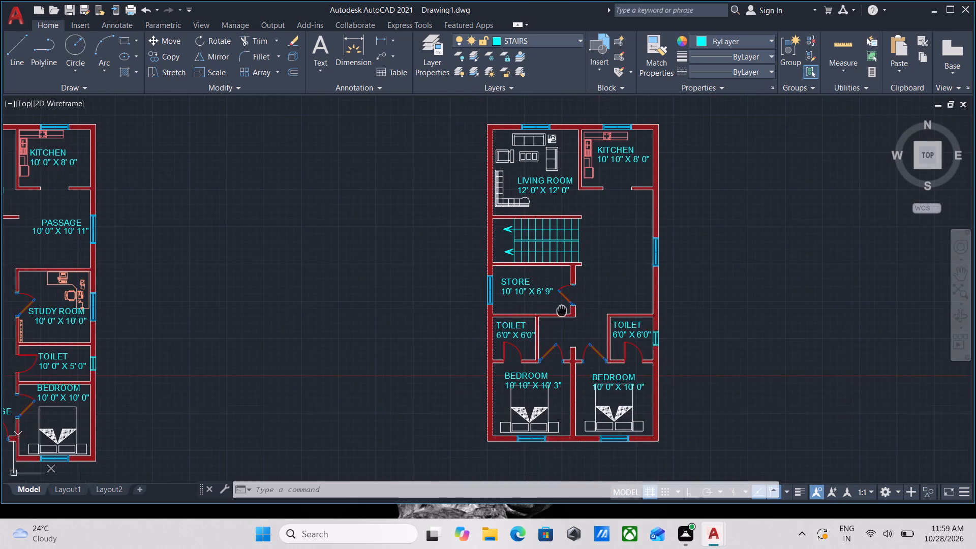
middle_click_drag(562, 321, 560, 353)
scroll(627, 261, "up", 2)
scroll(627, 261, "down", 2)
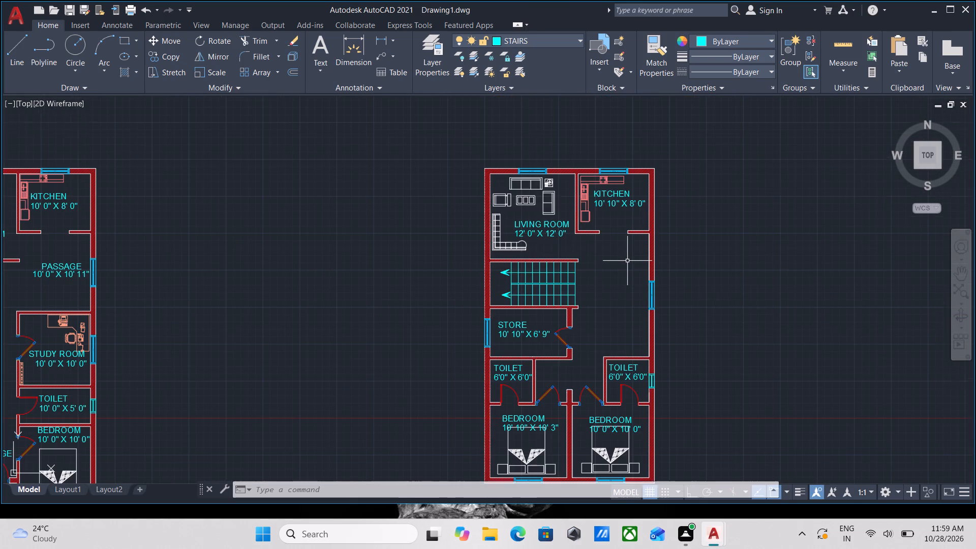
scroll(537, 203, "up", 4)
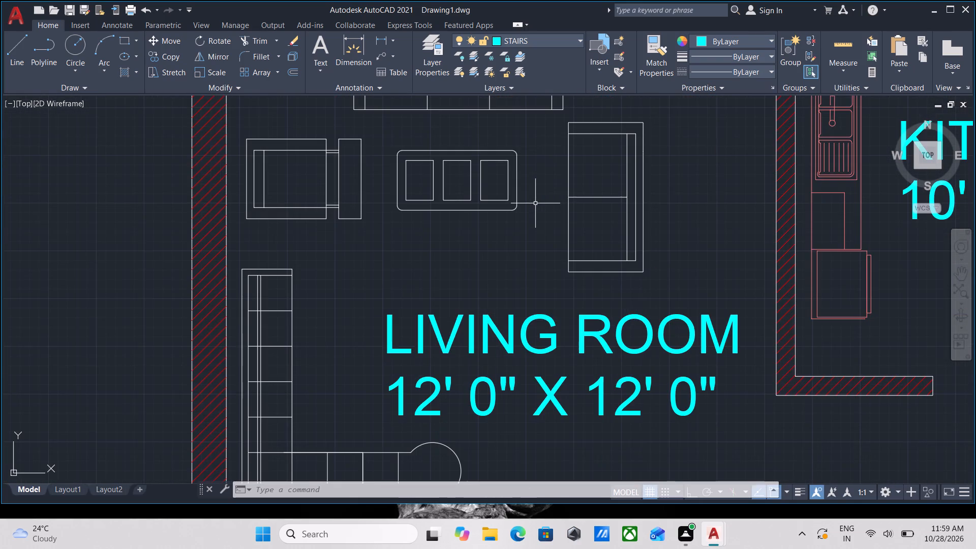
scroll(535, 203, "down", 4)
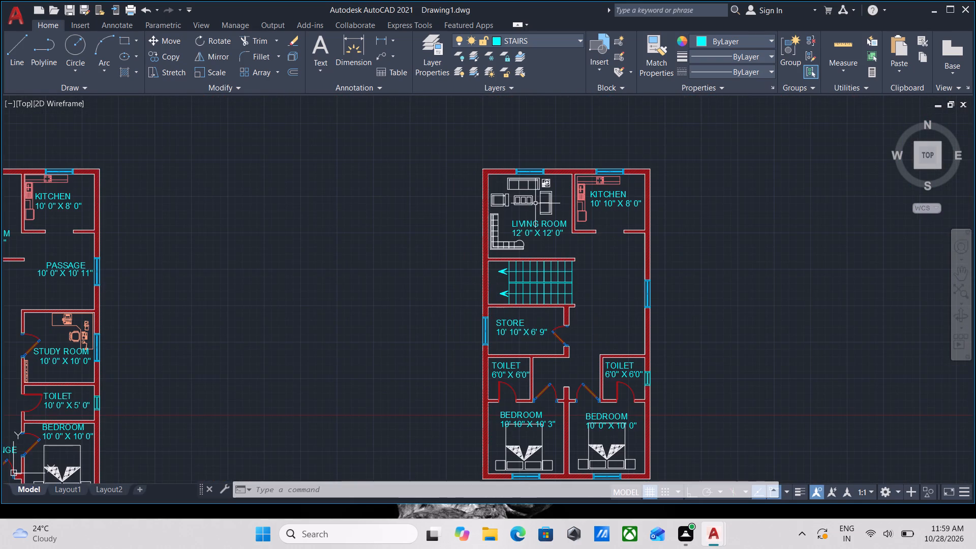
scroll(587, 196, "down", 1)
Erase the red wall hatch from the second plan.
scroll(601, 395, "up", 2)
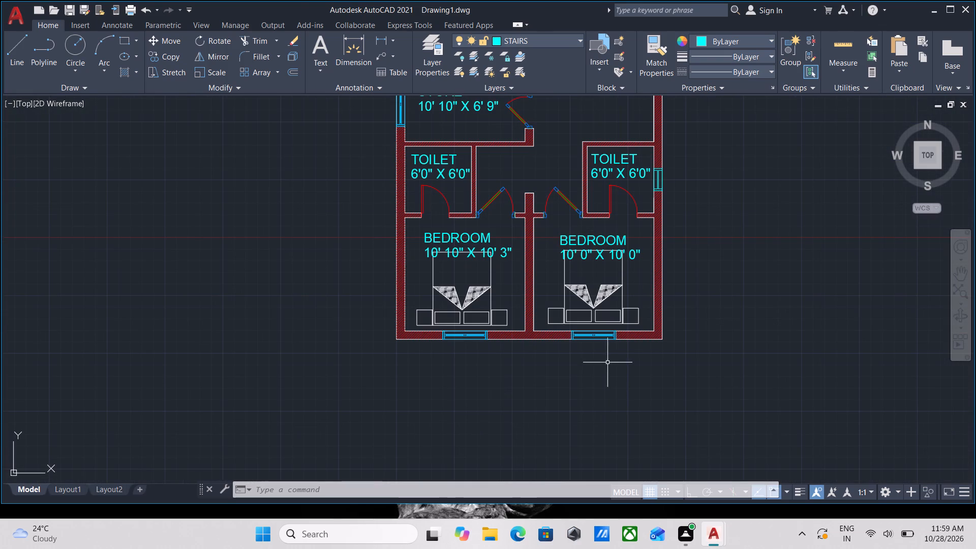
middle_click_drag(421, 257, 460, 370)
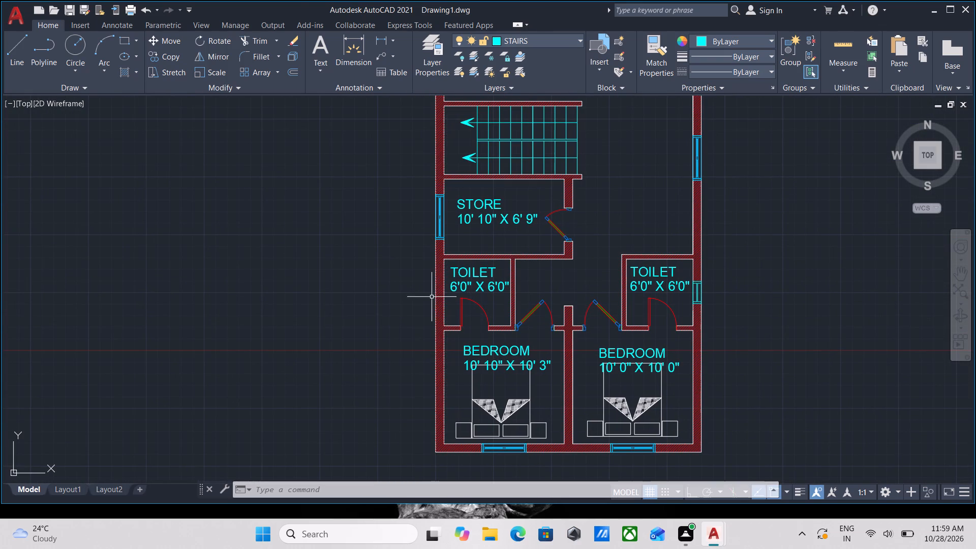
left_click(438, 295)
right_click(438, 295)
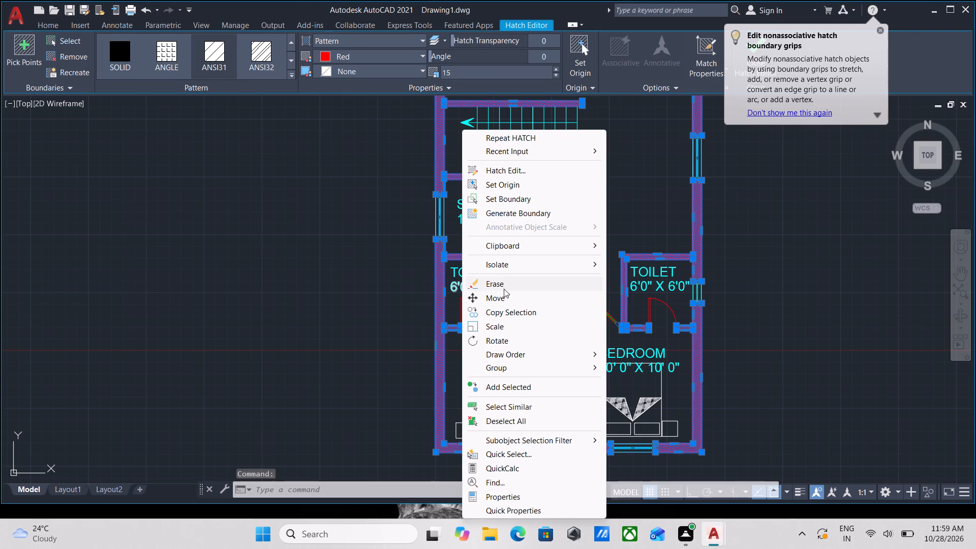
left_click(511, 284)
Copy the east toilet's window horizontally, with Ortho on, onto the outer wall of the west toilet in the second plan.
scroll(682, 318, "up", 1)
middle_click_drag(666, 308, 613, 307)
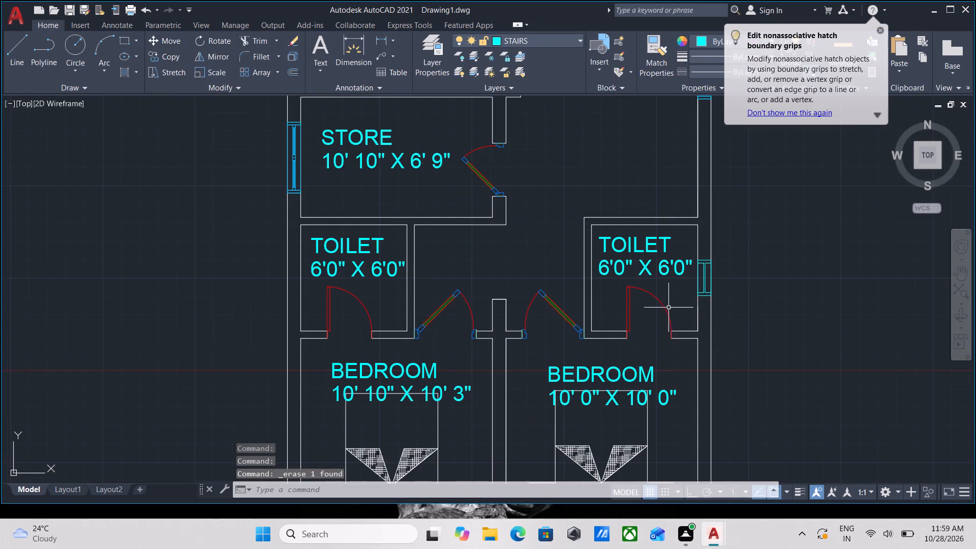
middle_click_drag(613, 307, 478, 319)
scroll(551, 320, "up", 3)
scroll(406, 284, "up", 2)
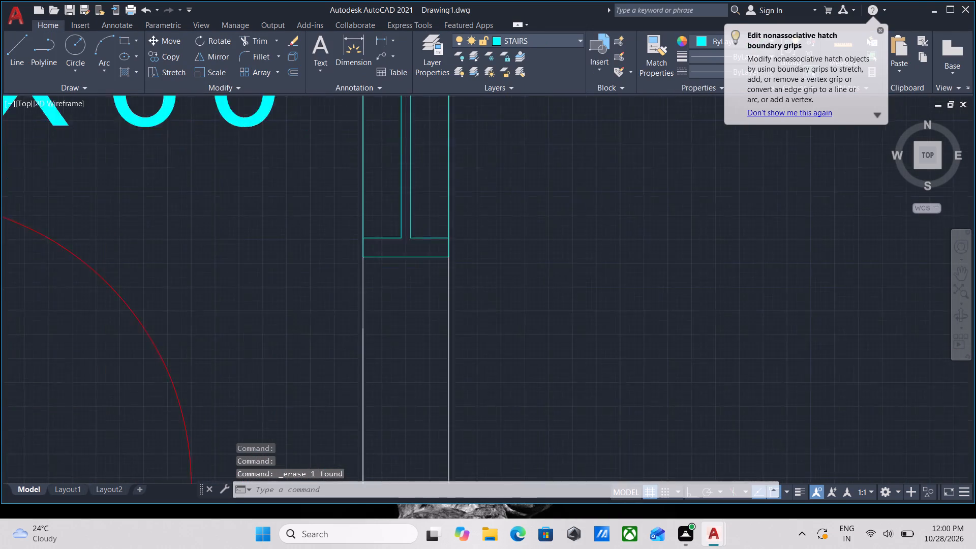
left_click(405, 284)
left_click(352, 196)
middle_click_drag(368, 227, 398, 289)
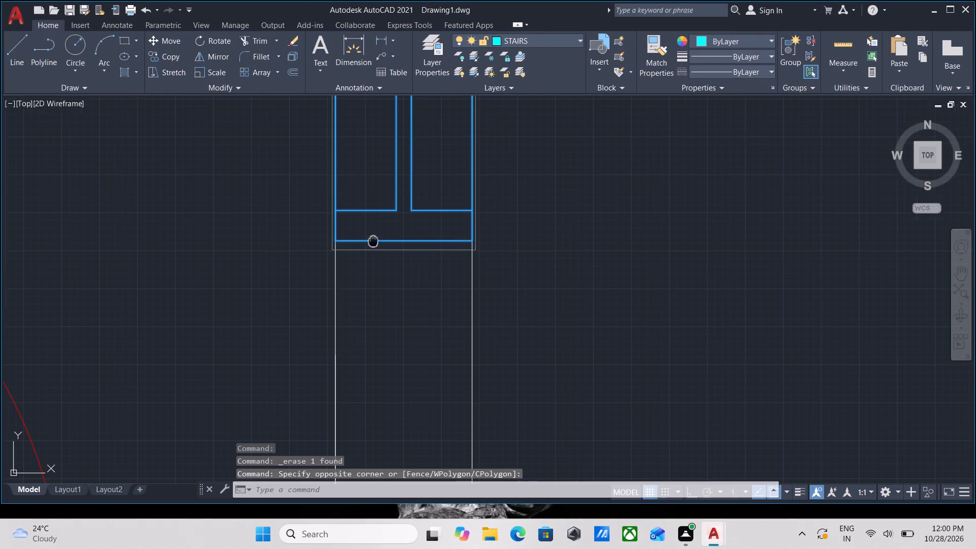
middle_click_drag(398, 289, 416, 319)
type("CO")
key("Return")
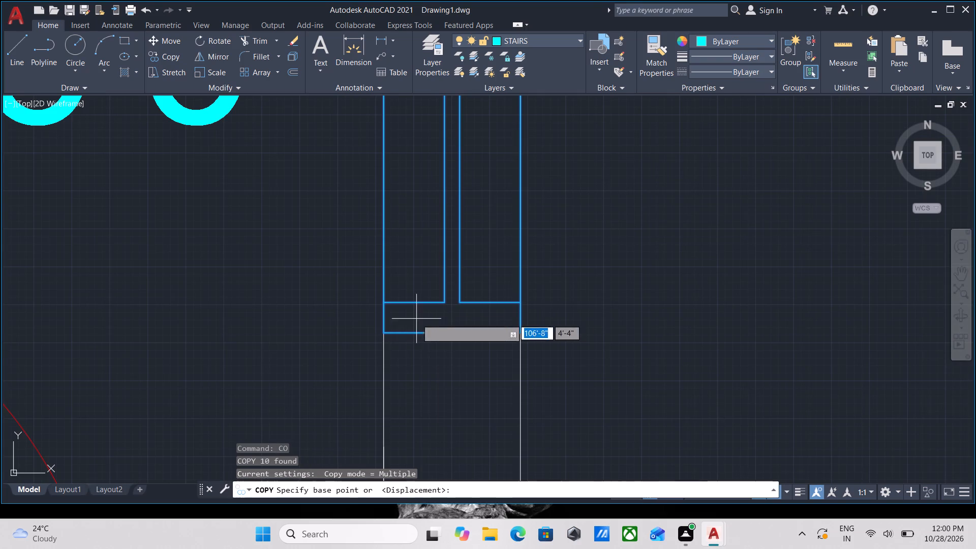
scroll(444, 289, "down", 2)
middle_click_drag(449, 319, 455, 369)
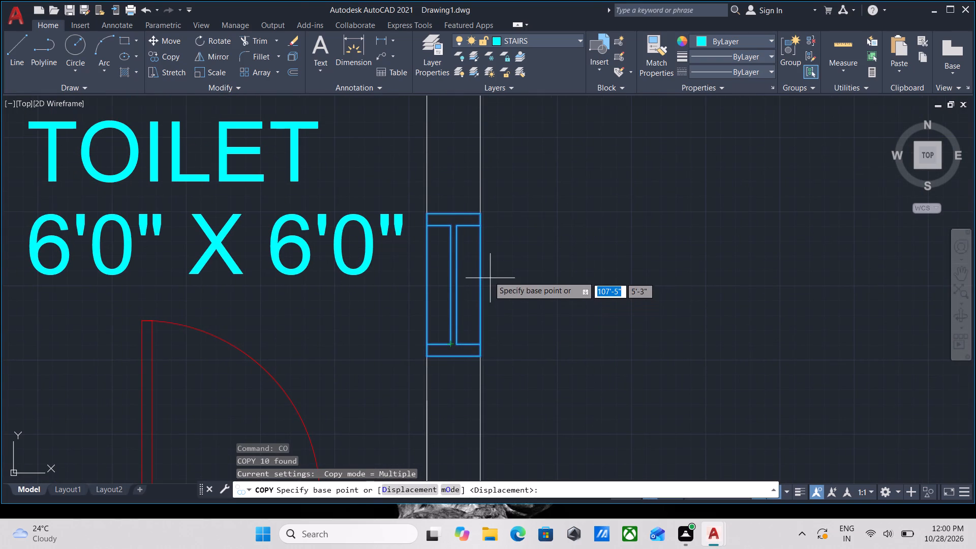
left_click(426, 287)
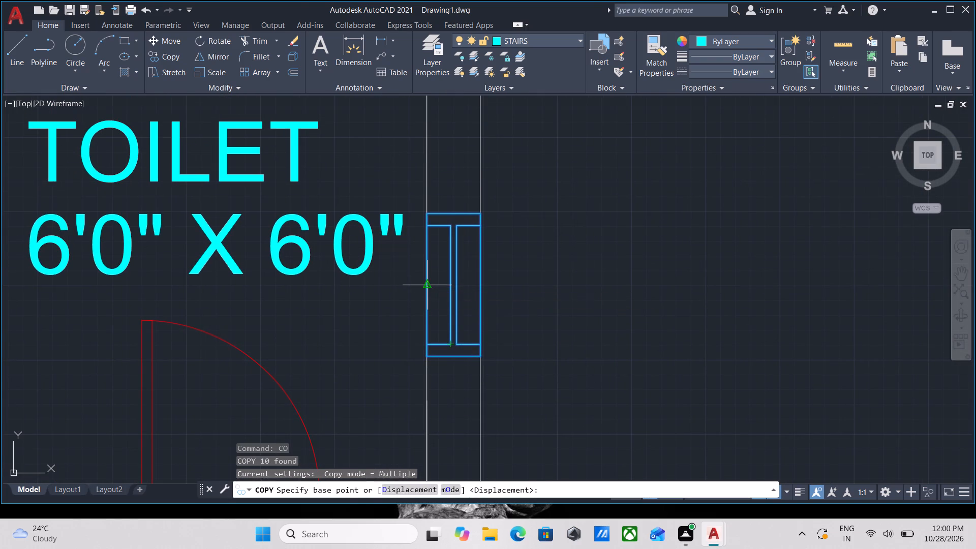
middle_click_drag(168, 290, 721, 346)
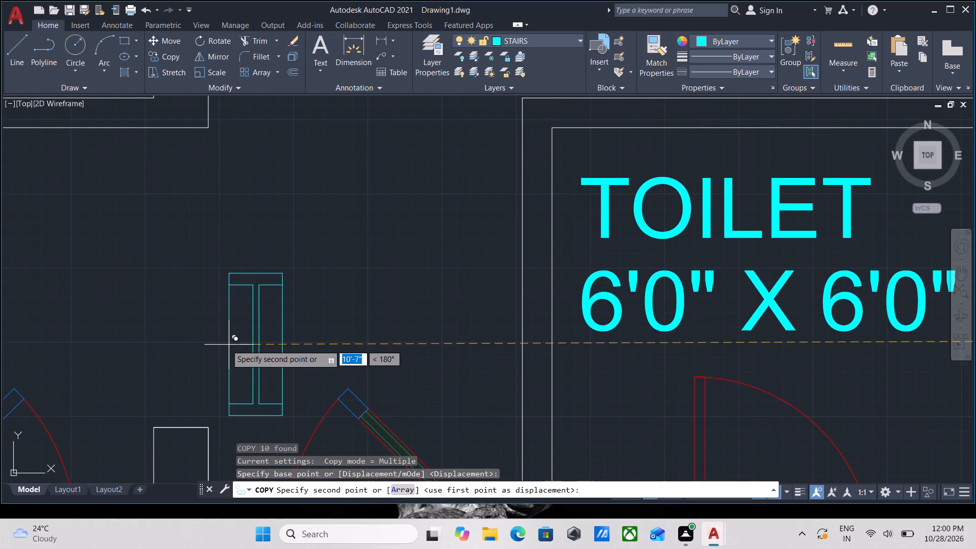
scroll(226, 345, "down", 2)
middle_click_drag(226, 345, 445, 340)
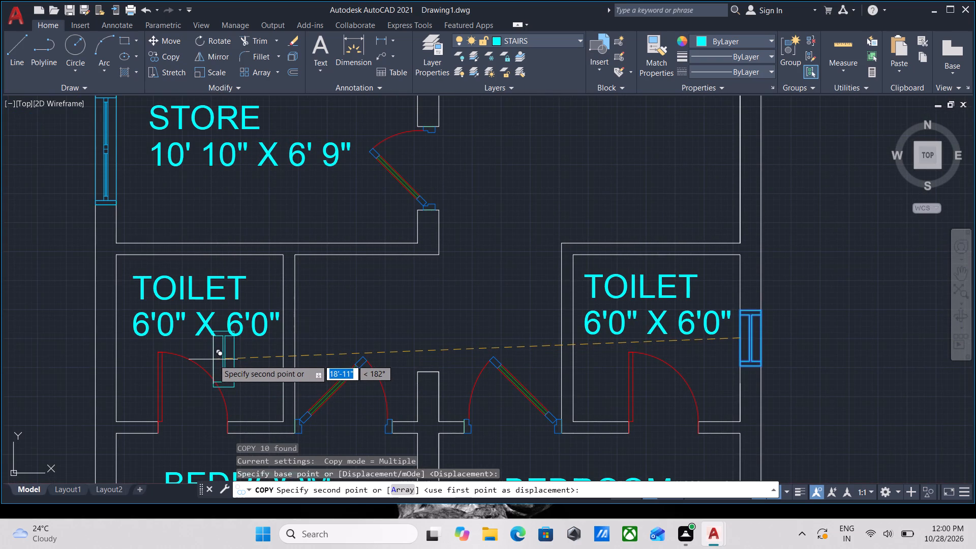
key("F8")
middle_click_drag(138, 343, 284, 344)
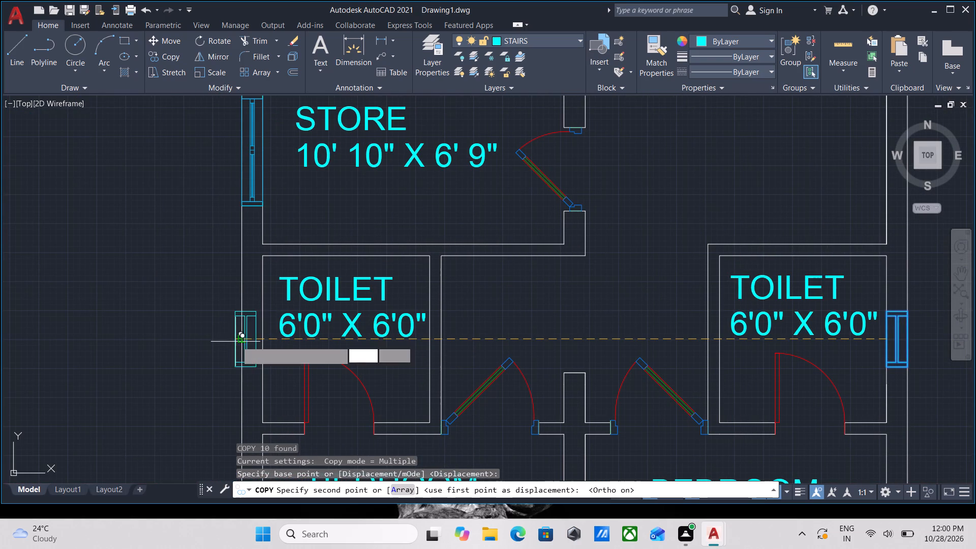
left_click(240, 341)
key("Escape")
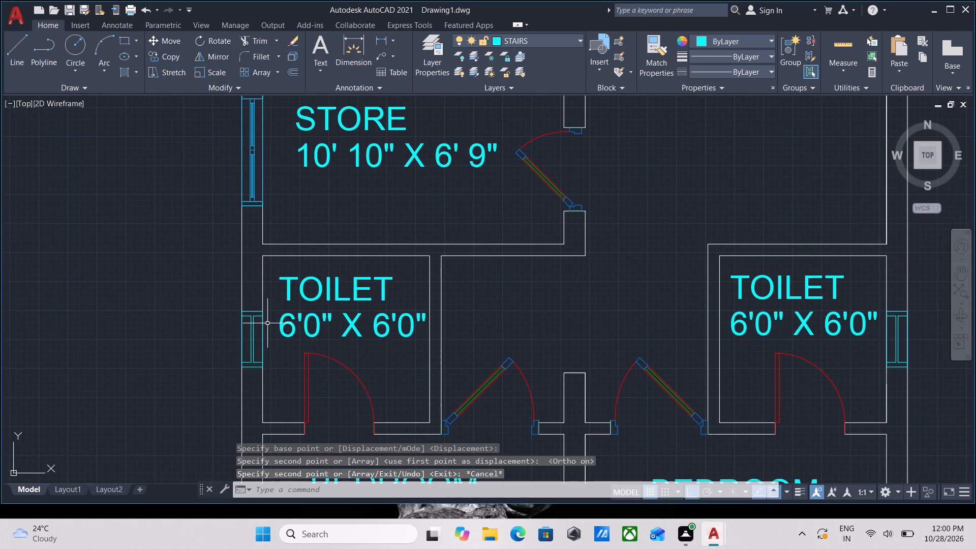
Start a red hatch on the second plan, filling the east toilet's walls and the outer walls beside it and the 10'0" X 10'0" bedroom.
scroll(267, 323, "down", 2)
key("h")
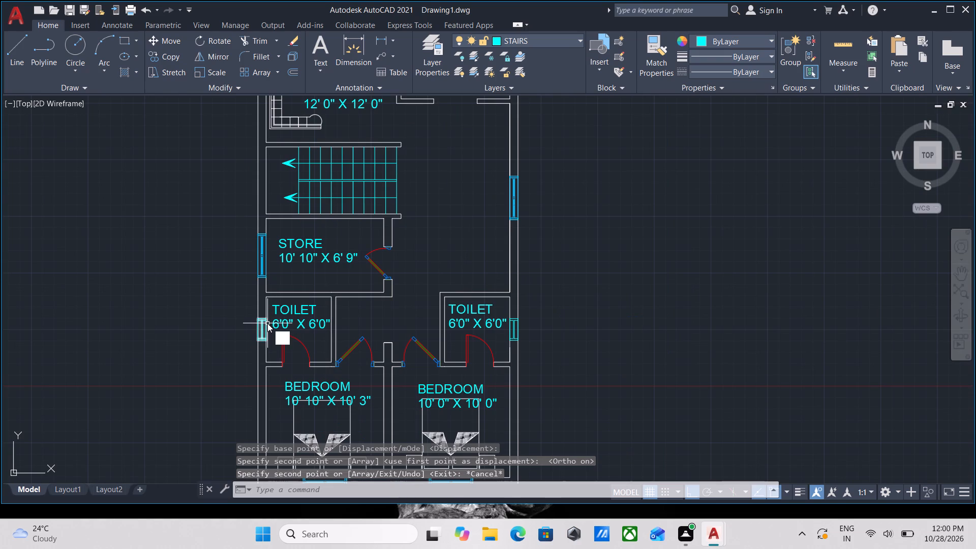
key("Return")
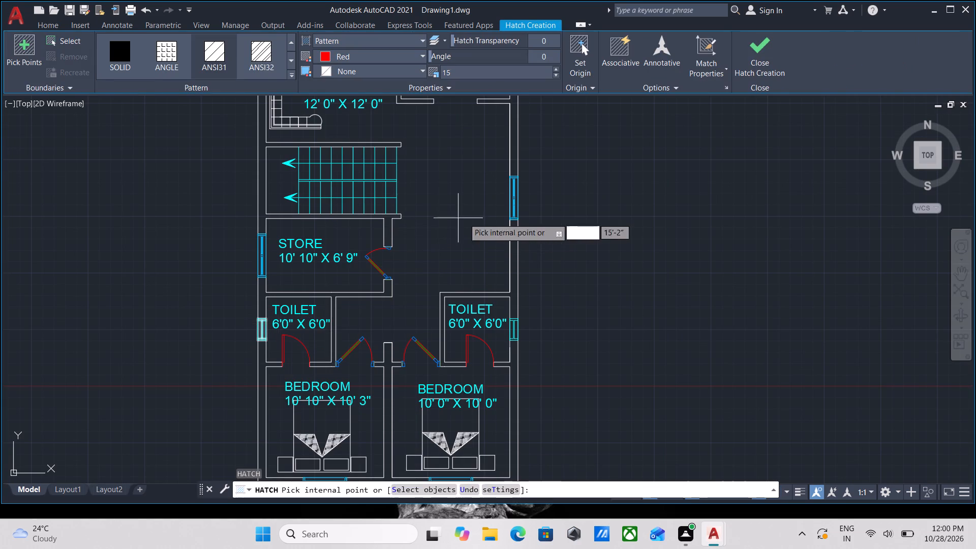
scroll(527, 224, "down", 1)
scroll(603, 288, "down", 1)
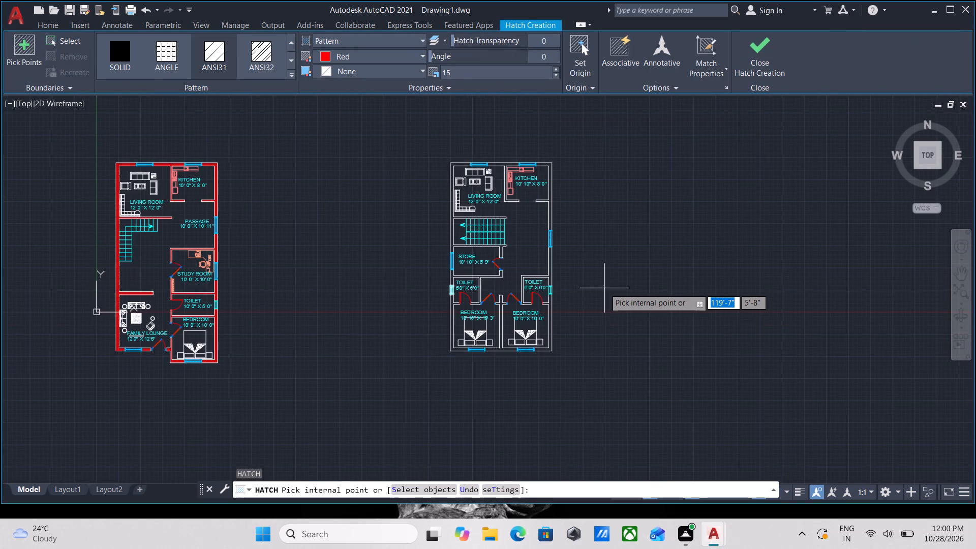
scroll(604, 288, "up", 3)
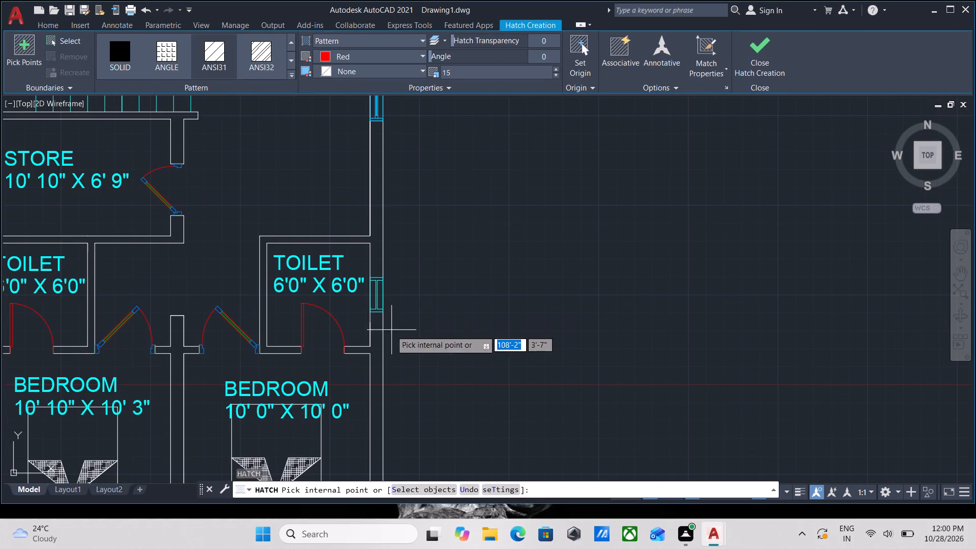
scroll(386, 358, "up", 2)
left_click(360, 372)
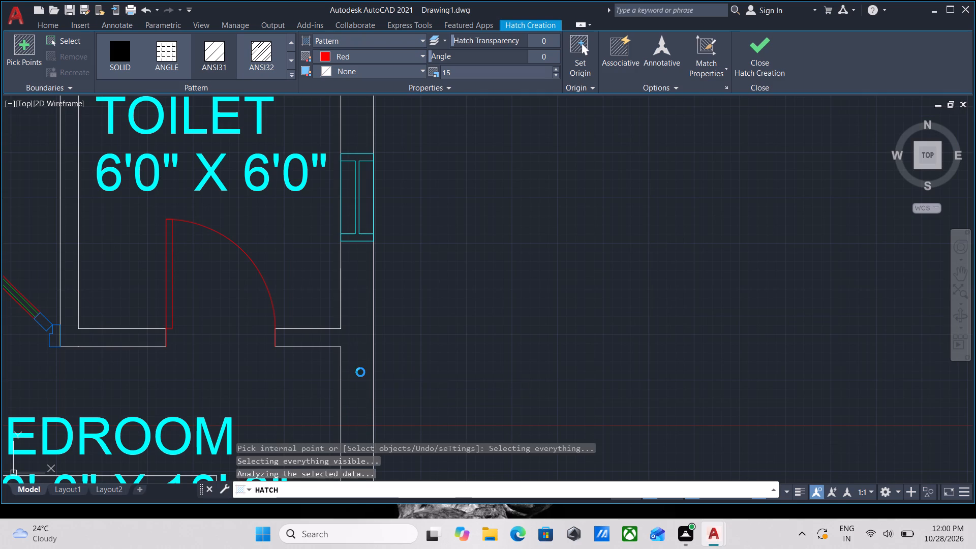
scroll(360, 372, "down", 3)
middle_click_drag(360, 372, 387, 472)
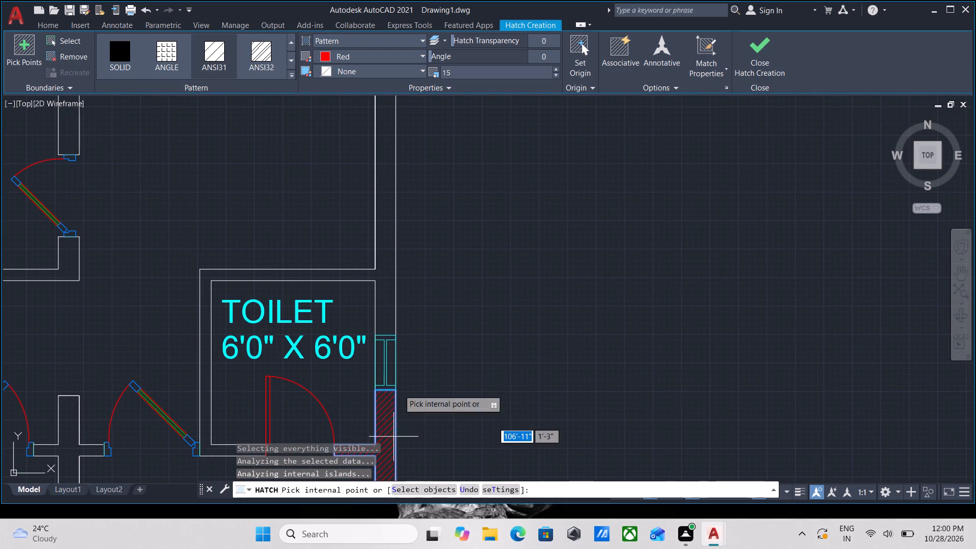
left_click(383, 301)
Add the west toilet walls, the 10'10" X 10'3" bedroom's outer wall and the wall between the two bedrooms to the hatch.
scroll(383, 301, "down", 2)
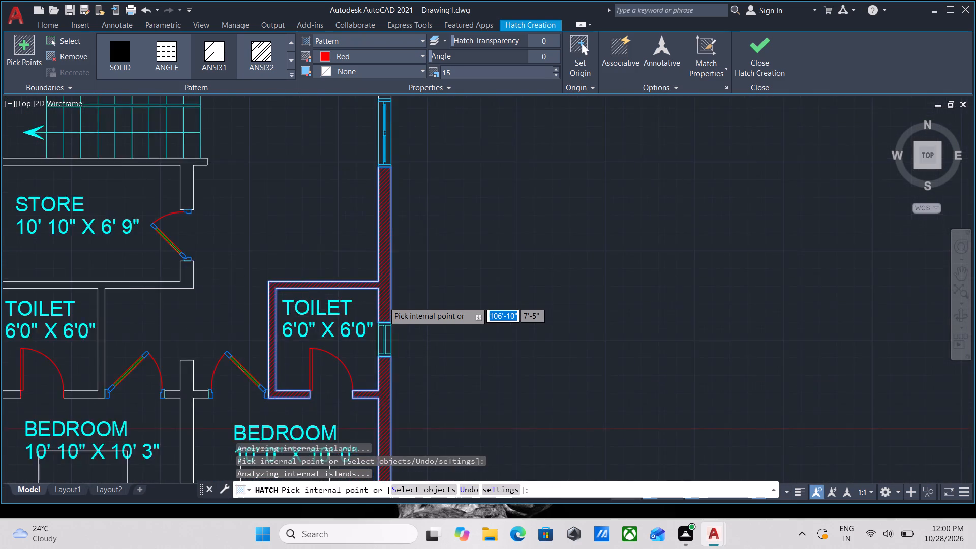
scroll(107, 287, "up", 2)
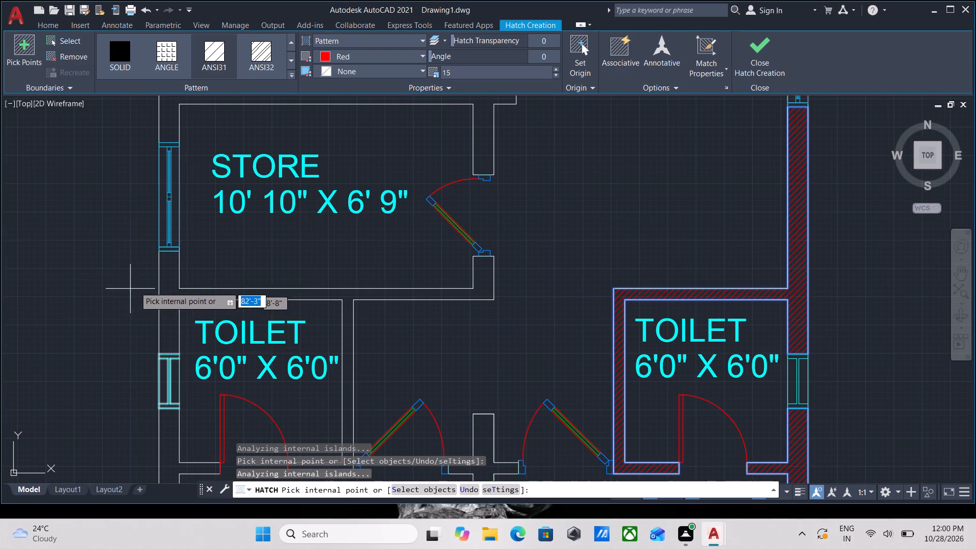
left_click(168, 290)
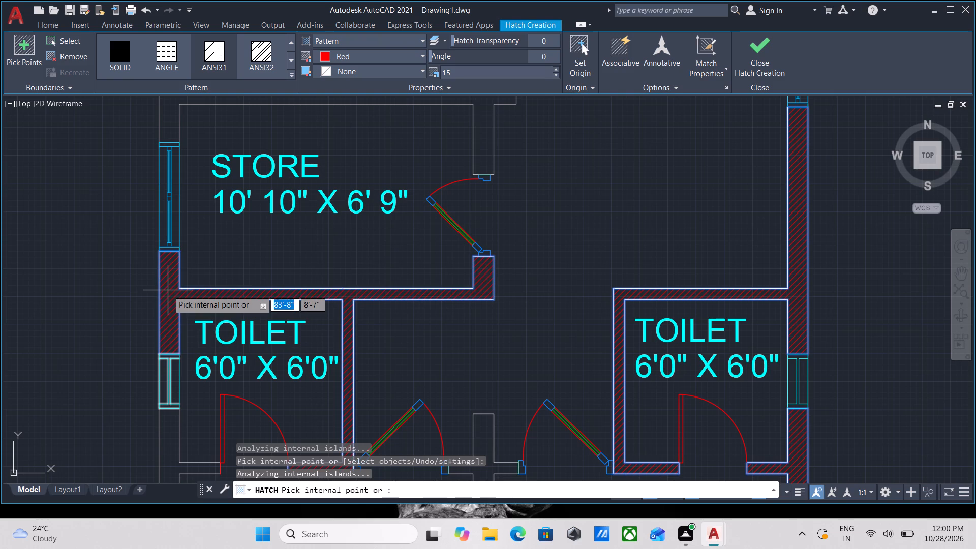
scroll(168, 290, "down", 3)
middle_click_drag(168, 290, 238, 238)
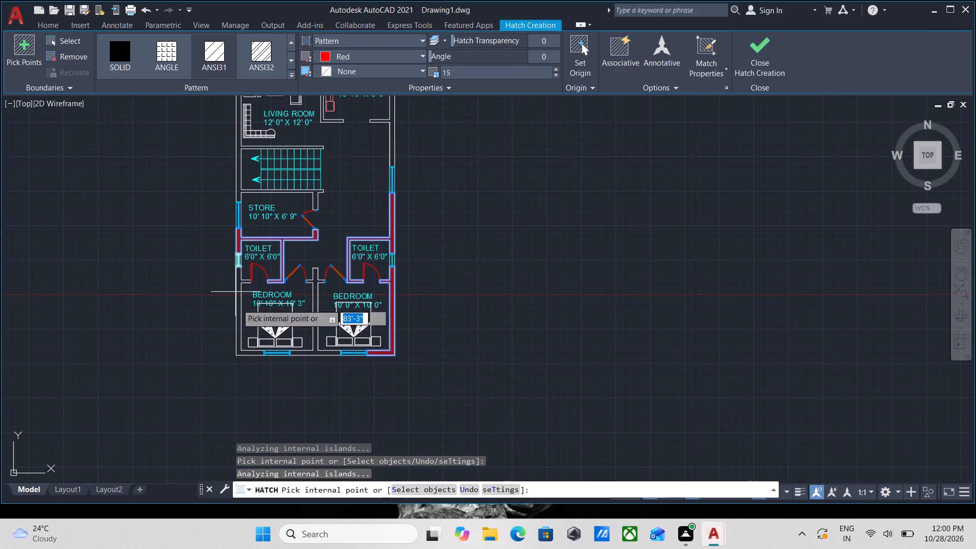
scroll(242, 327, "up", 5)
left_click(219, 333)
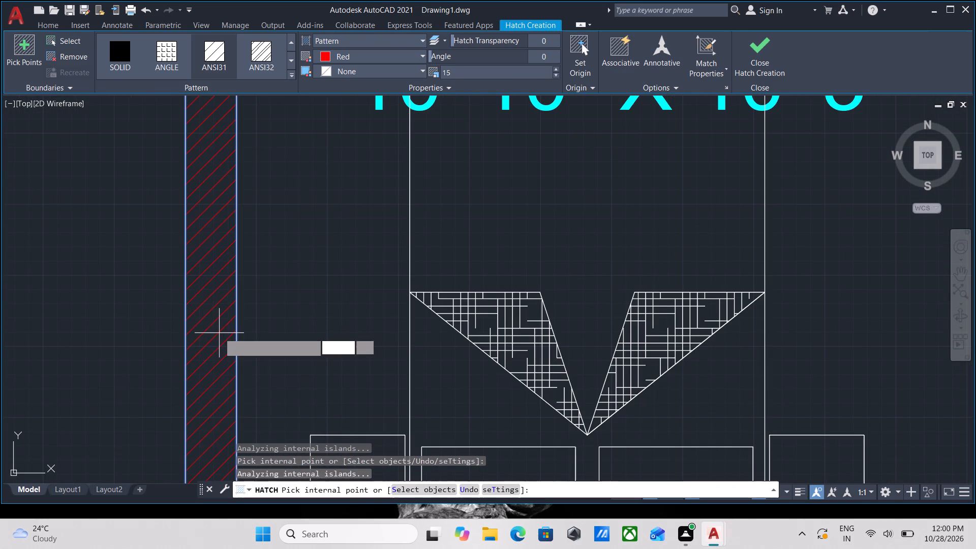
scroll(219, 333, "down", 7)
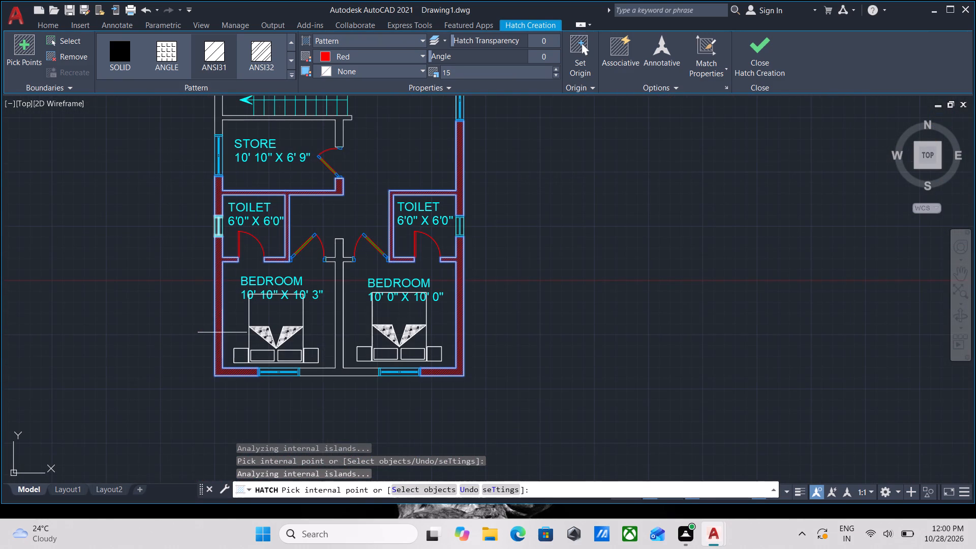
scroll(338, 371, "up", 2)
left_click(338, 371)
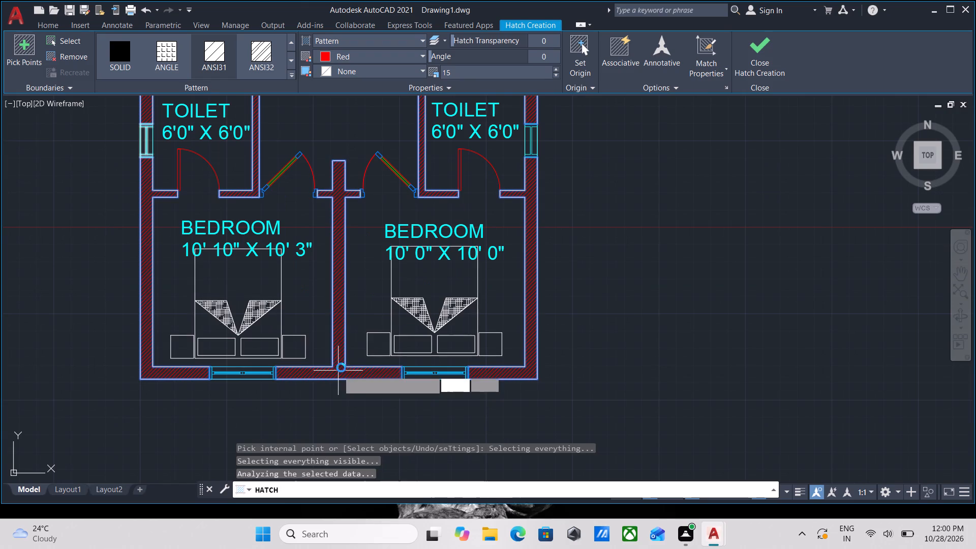
Hatch the remaining walls around the stairs, living room and kitchen of the second plan, and finish the hatch.
middle_click_drag(345, 332, 365, 507)
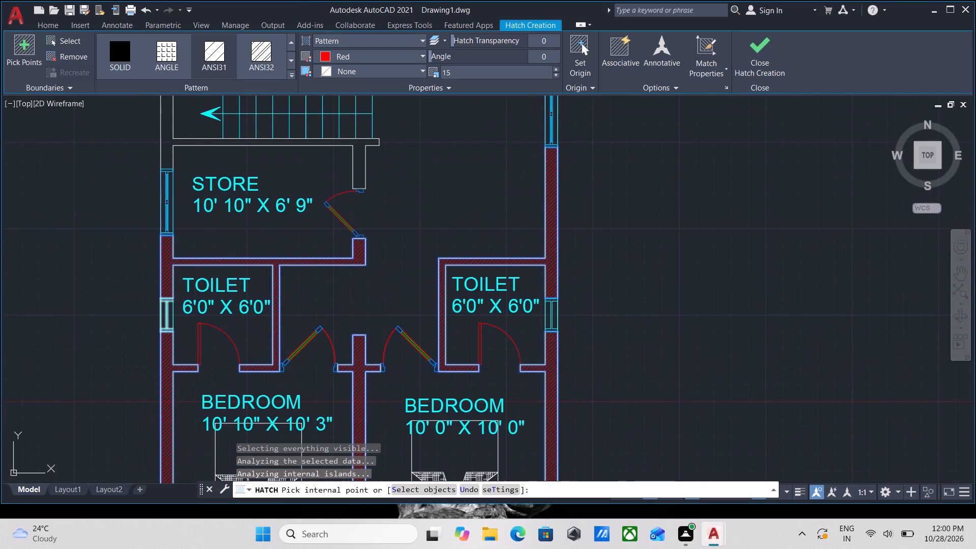
middle_click_drag(126, 239, 237, 491)
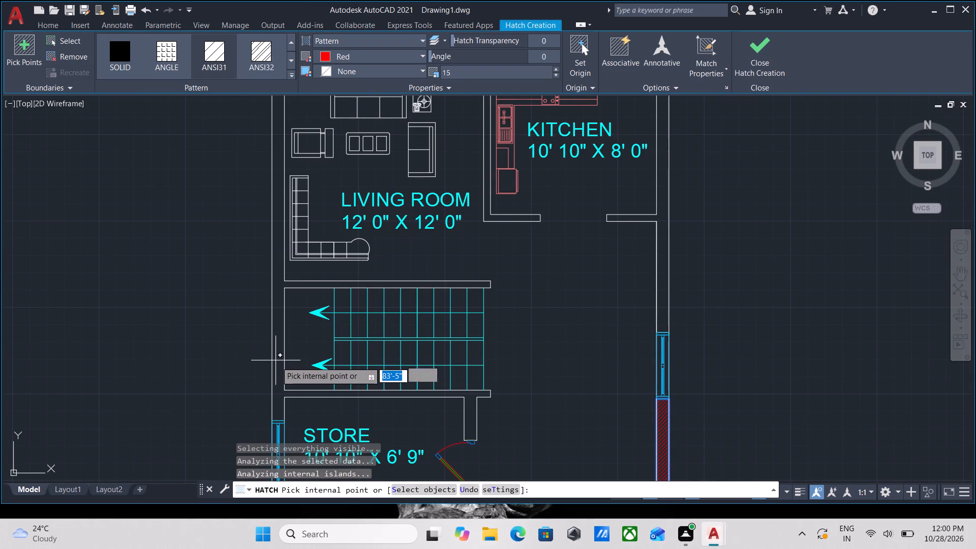
left_click(276, 361)
scroll(276, 361, "down", 3)
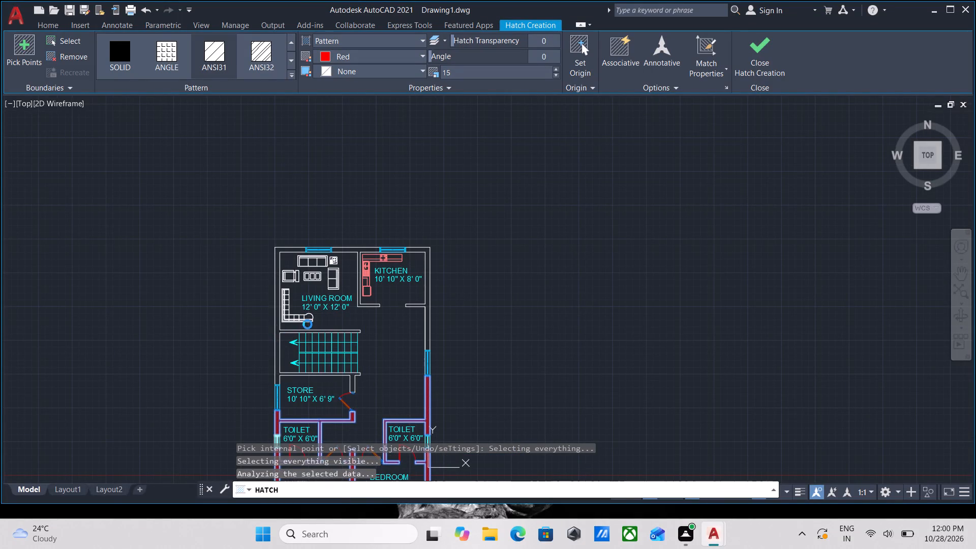
scroll(363, 253, "up", 5)
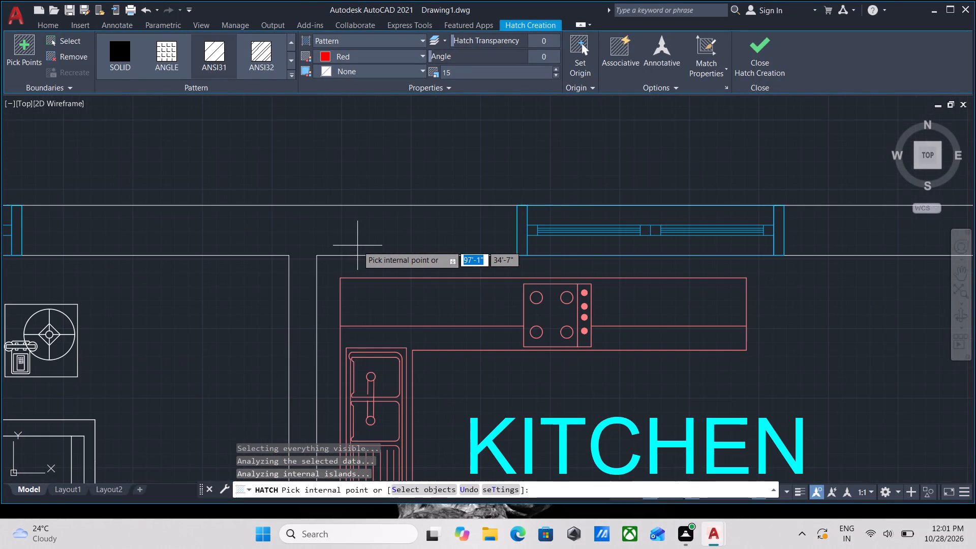
left_click(356, 232)
scroll(356, 232, "down", 3)
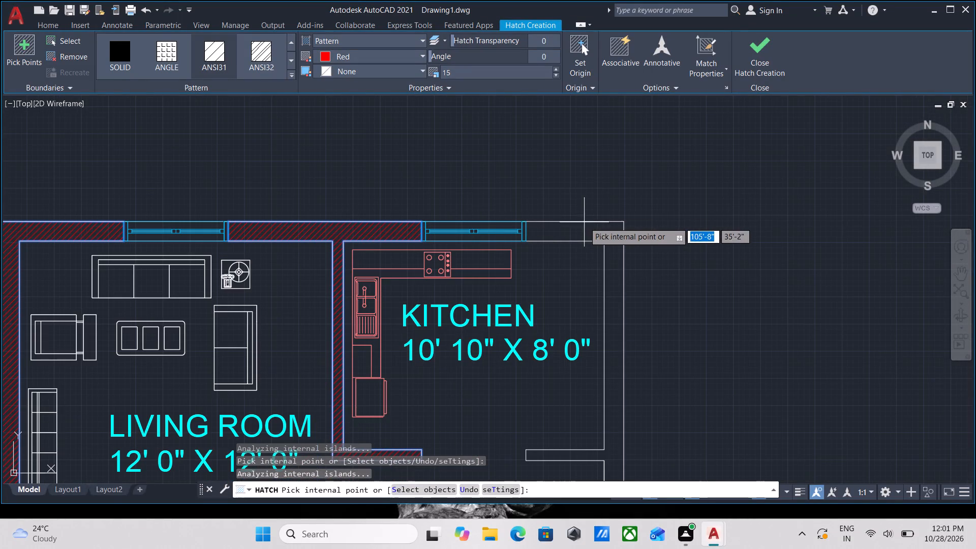
left_click(583, 226)
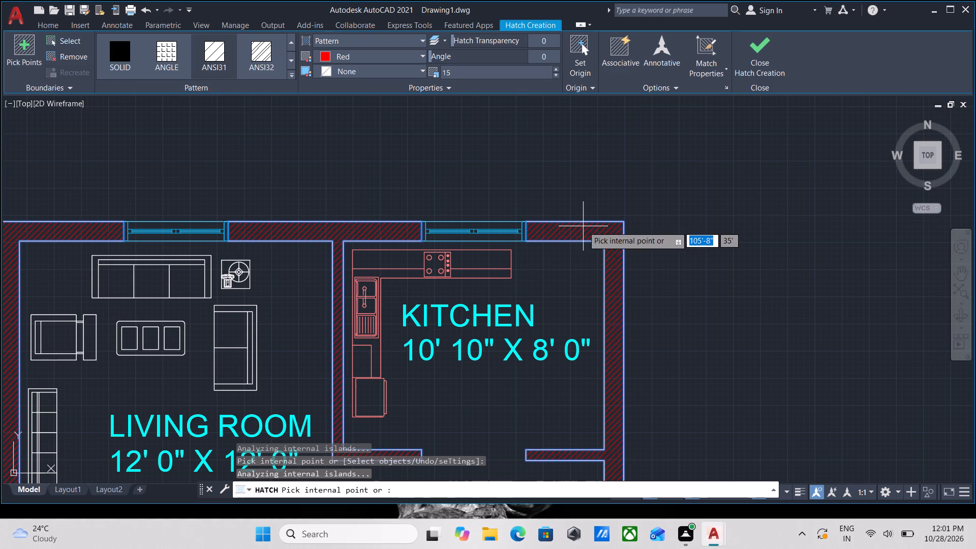
scroll(583, 226, "down", 2)
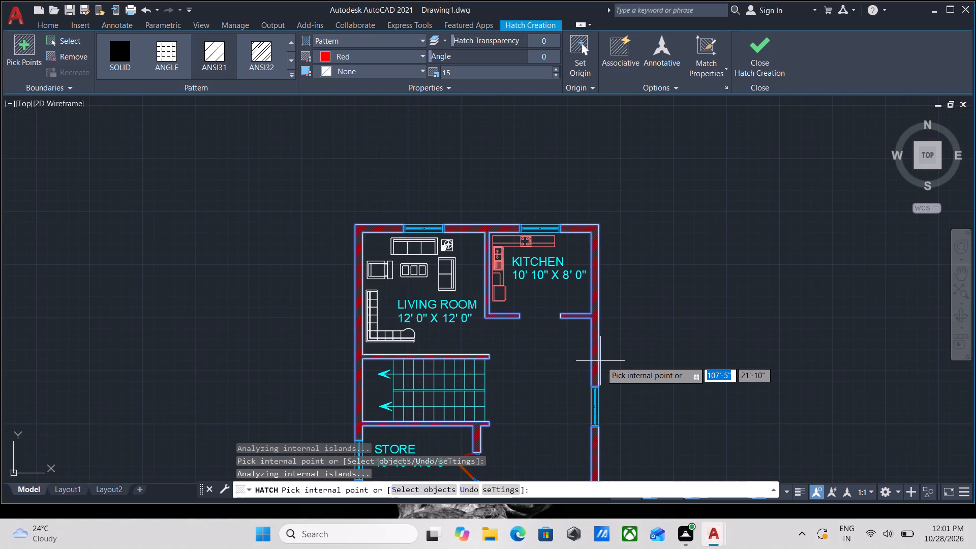
scroll(601, 361, "up", 2)
scroll(605, 320, "down", 3)
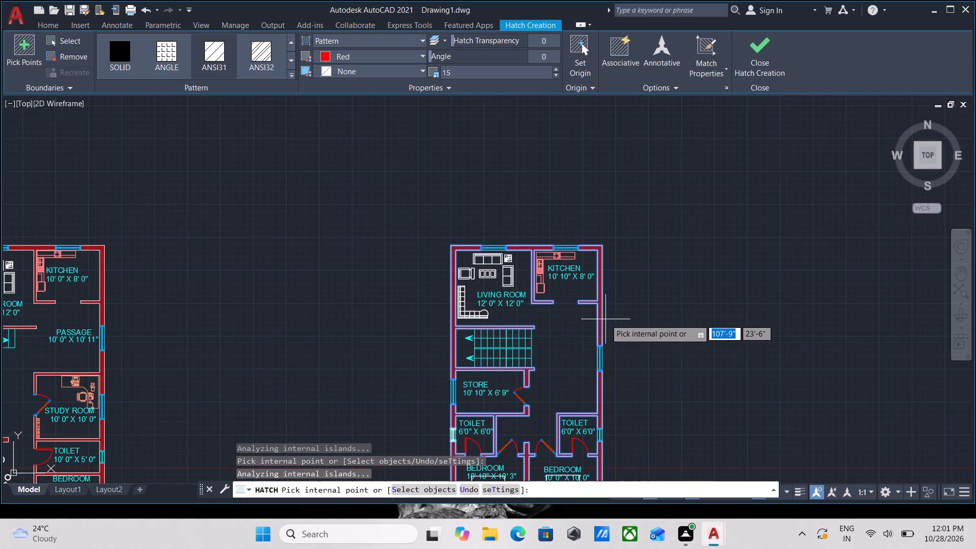
left_click(752, 67)
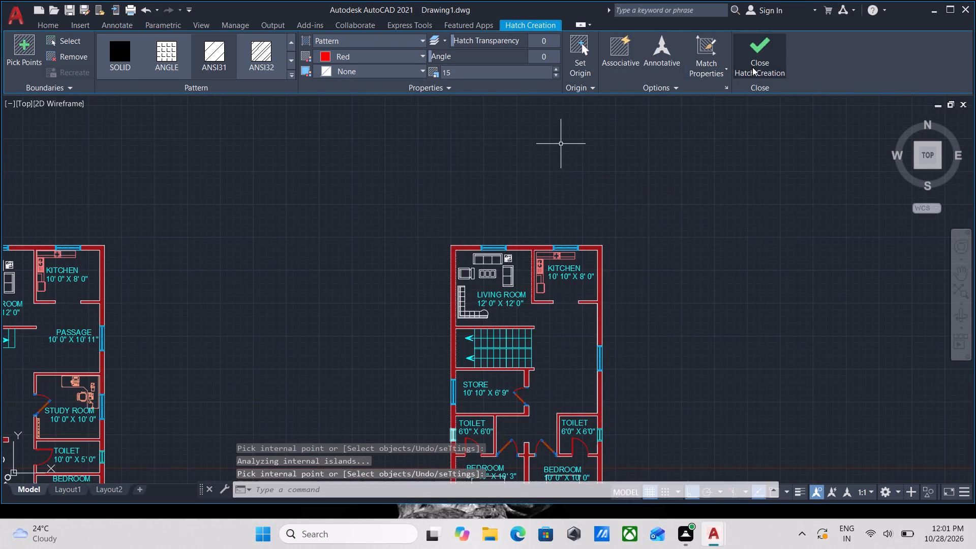
Examine the hatched wall junction between the living room and stairs, and review both floor plans together.
scroll(477, 328, "up", 2)
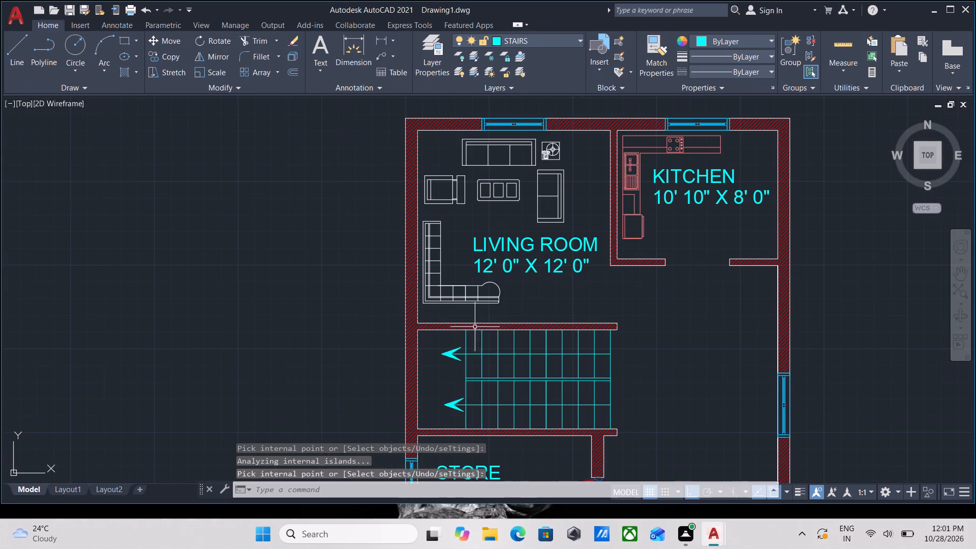
scroll(419, 335, "up", 6)
scroll(404, 315, "down", 1)
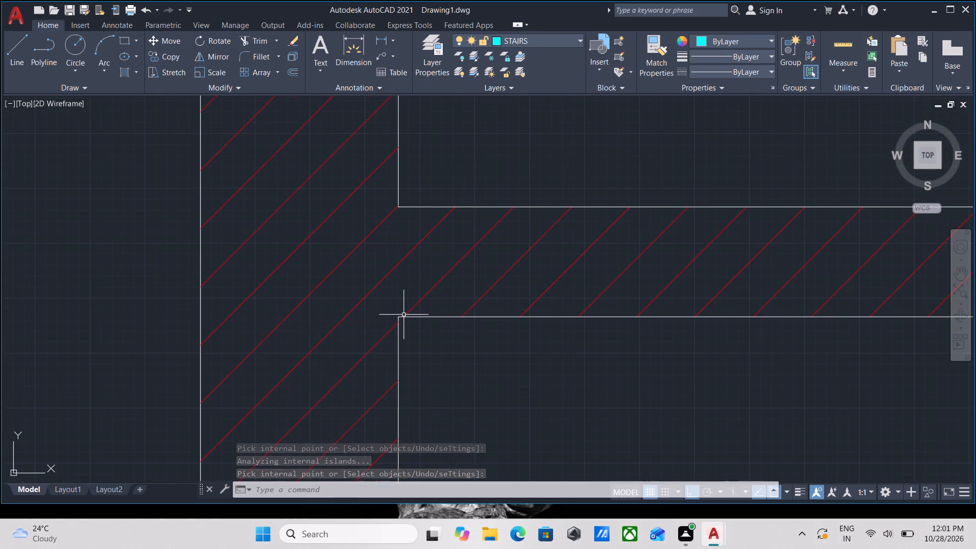
scroll(404, 315, "down", 8)
middle_click_drag(445, 369, 434, 345)
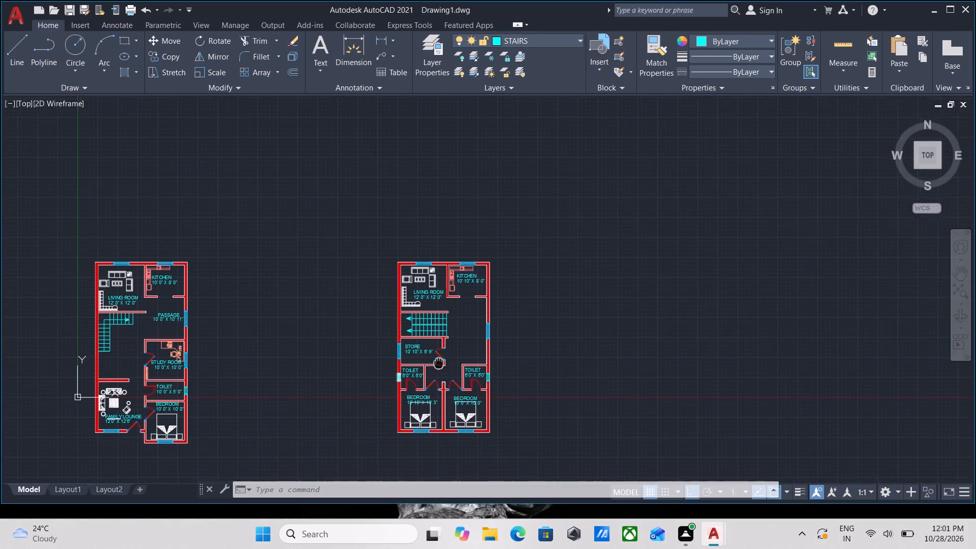
Move the lower stair arrow of the second plan about 1'-4" east so its tip sits on the westernmost tread line.
middle_click_drag(434, 345, 436, 307)
scroll(401, 278, "up", 3)
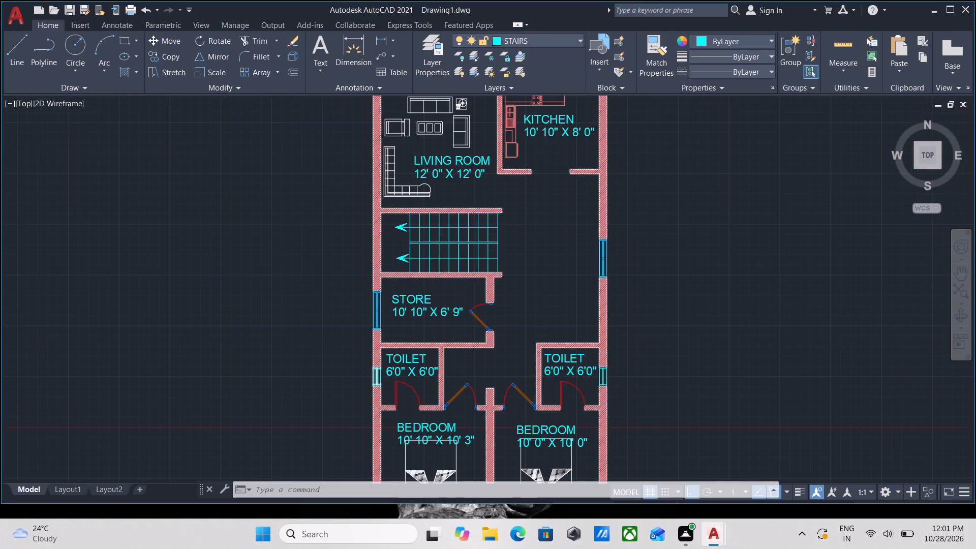
scroll(408, 274, "up", 1)
middle_click_drag(408, 274, 429, 361)
scroll(411, 322, "up", 3)
left_click(418, 360)
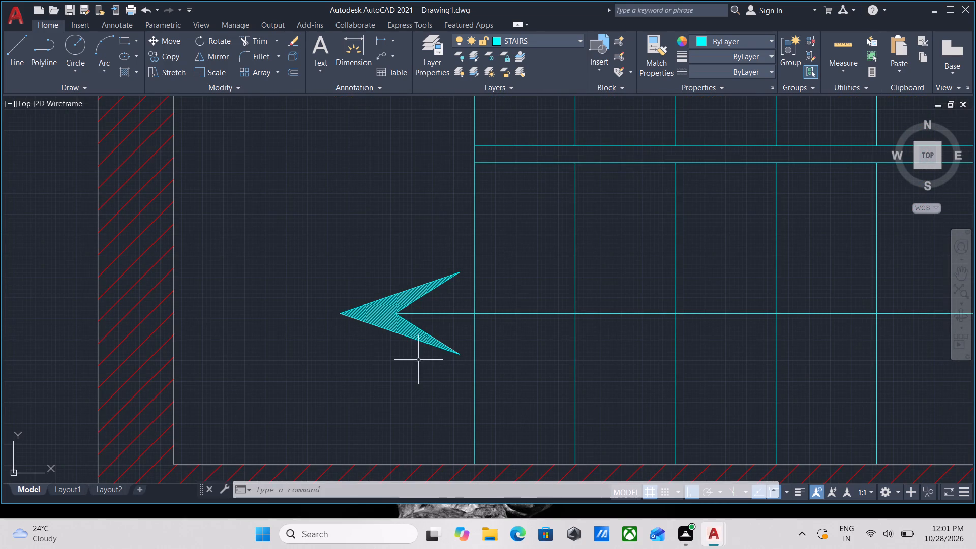
left_click(349, 255)
scroll(364, 268, "down", 2)
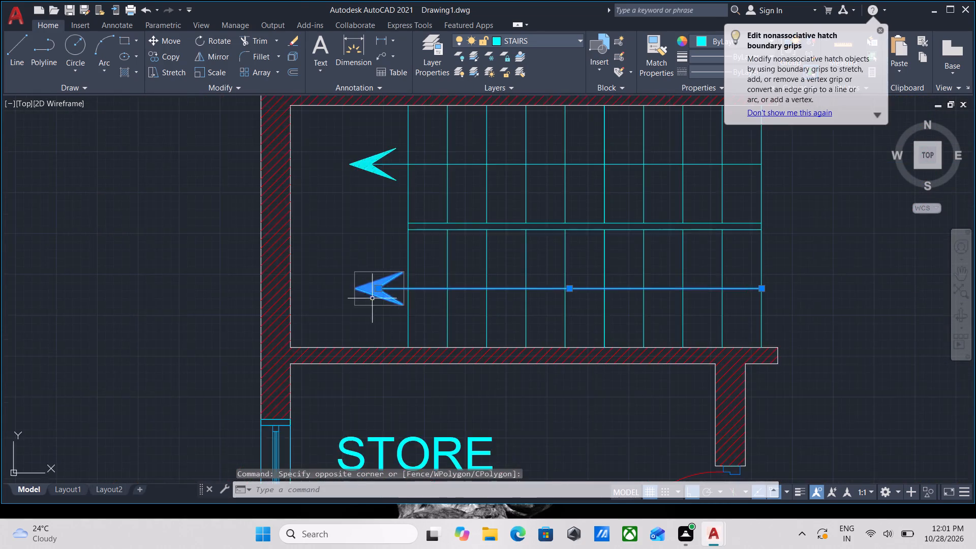
scroll(372, 298, "down", 1)
middle_click_drag(372, 300, 382, 349)
key("m")
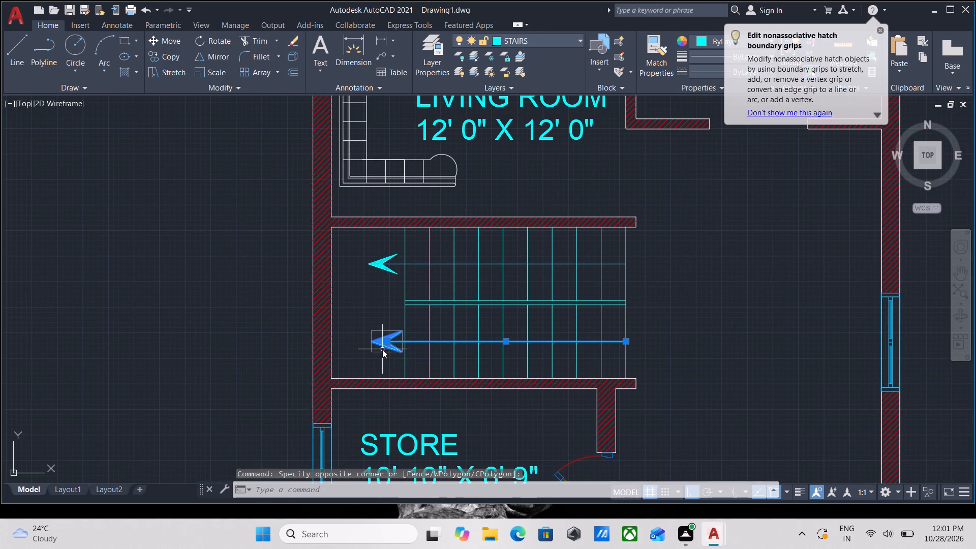
key("Return")
scroll(377, 348, "up", 5)
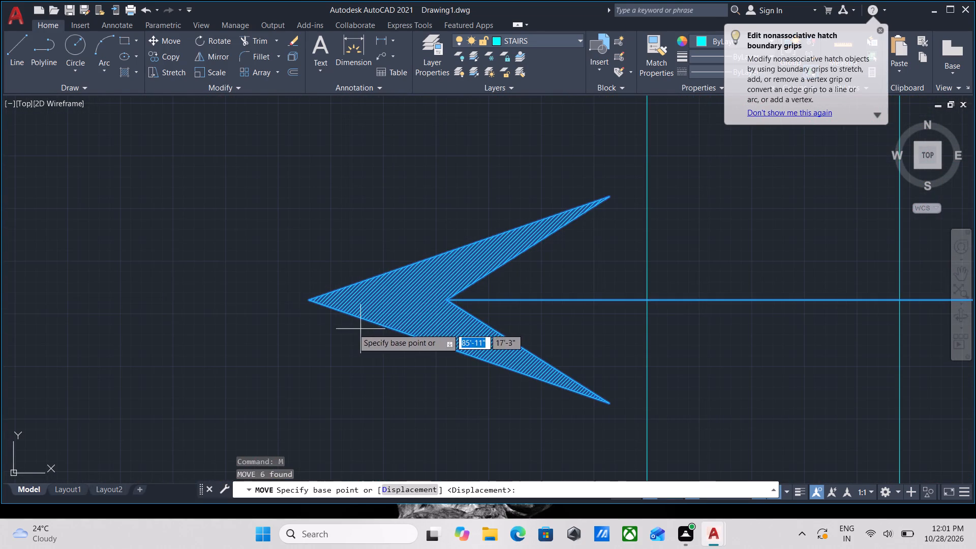
left_click(307, 298)
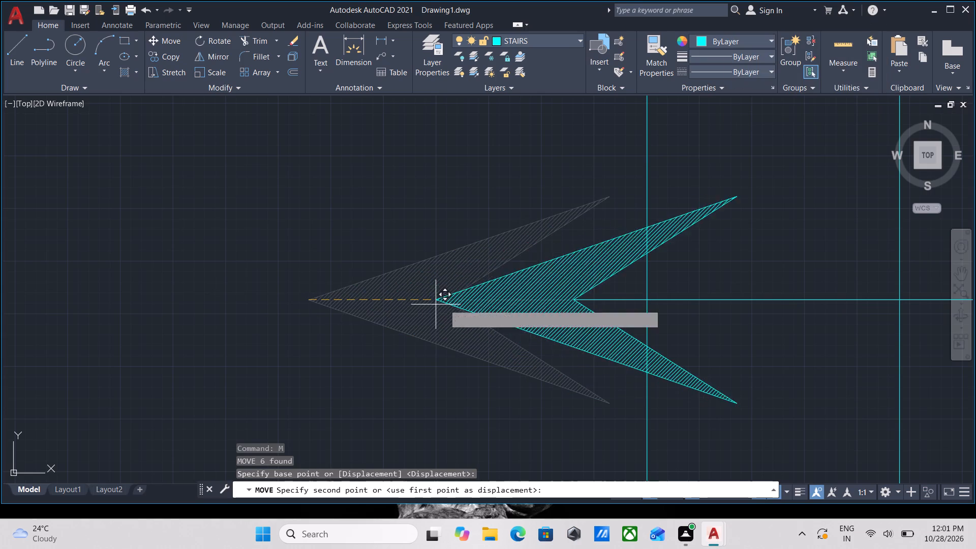
middle_click_drag(507, 306, 356, 342)
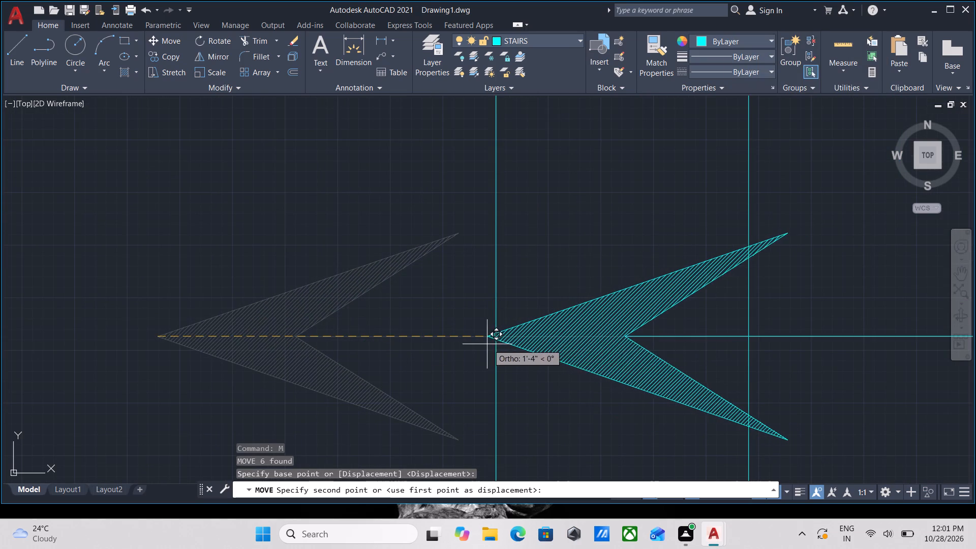
left_click(494, 338)
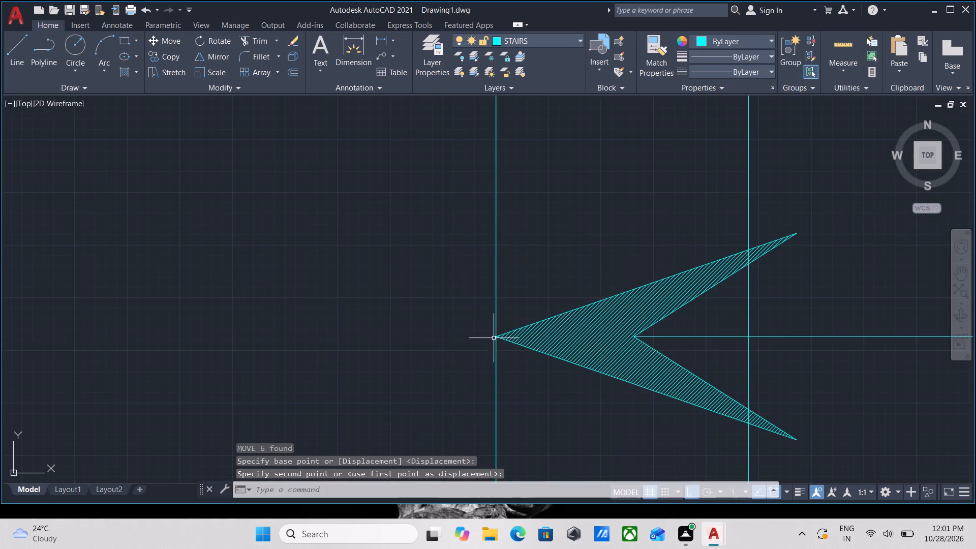
Move the upper stair arrow of the second plan about 1'-6" east so its tip sits on the westernmost tread line.
scroll(304, 340, "down", 6)
middle_click_drag(314, 338, 323, 369)
scroll(320, 315, "up", 1)
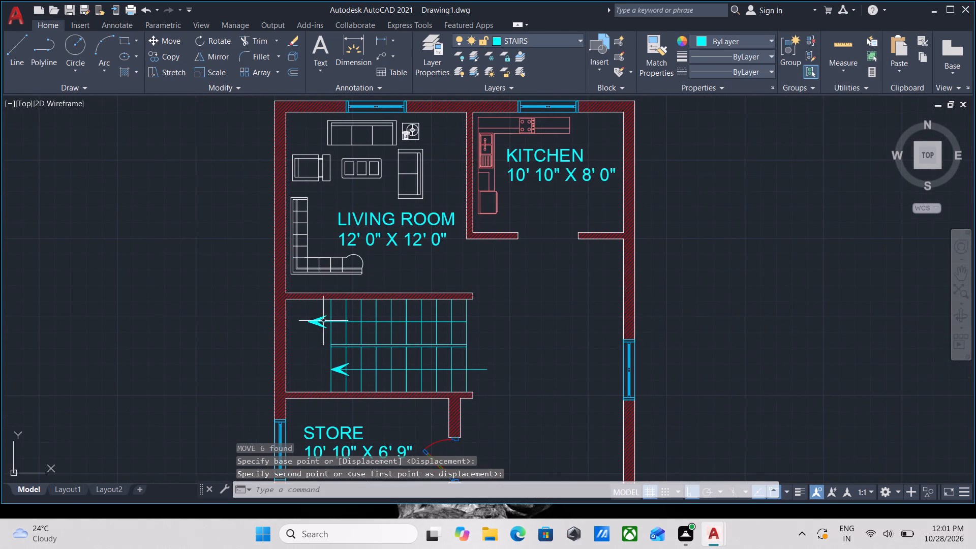
scroll(320, 315, "up", 2)
middle_click_drag(320, 315, 324, 334)
left_click(327, 403)
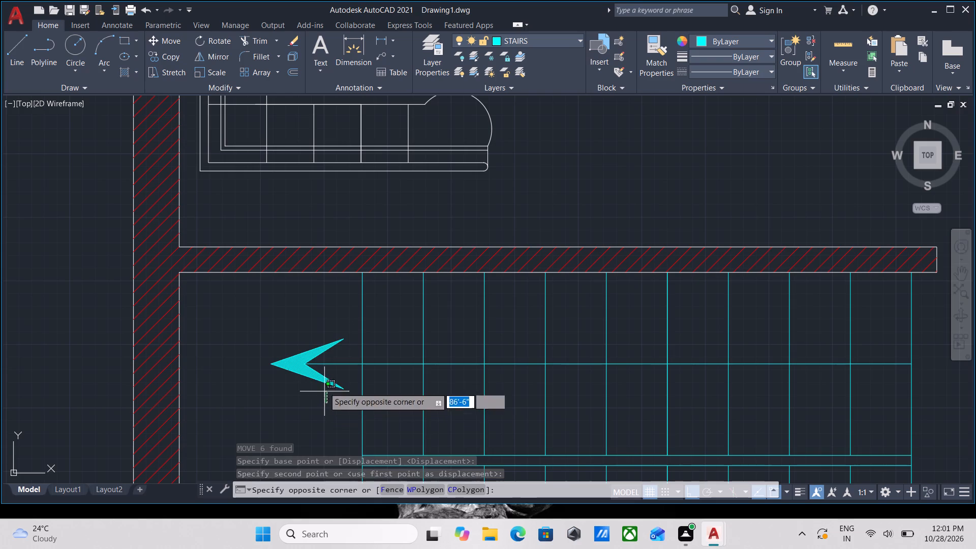
left_click(255, 314)
scroll(280, 375, "up", 2)
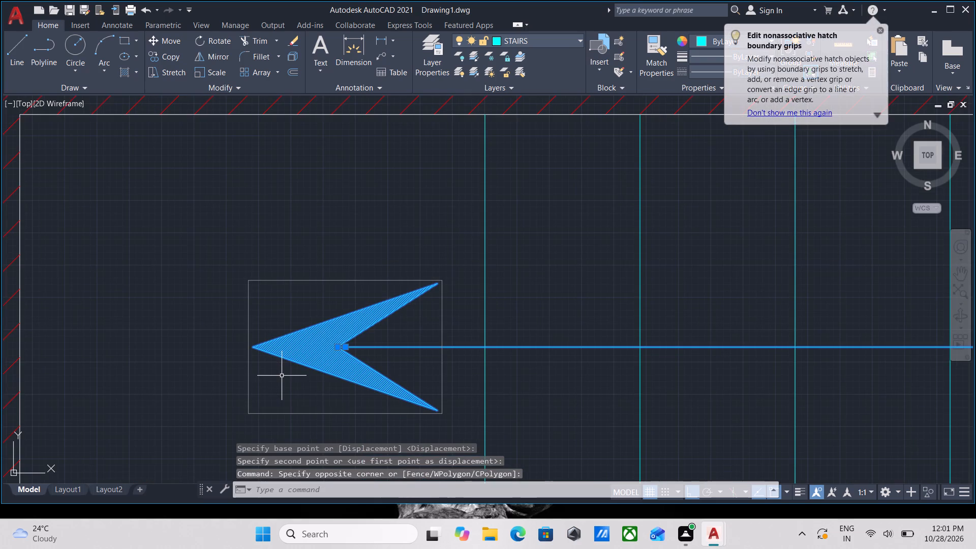
key("m")
key("Return")
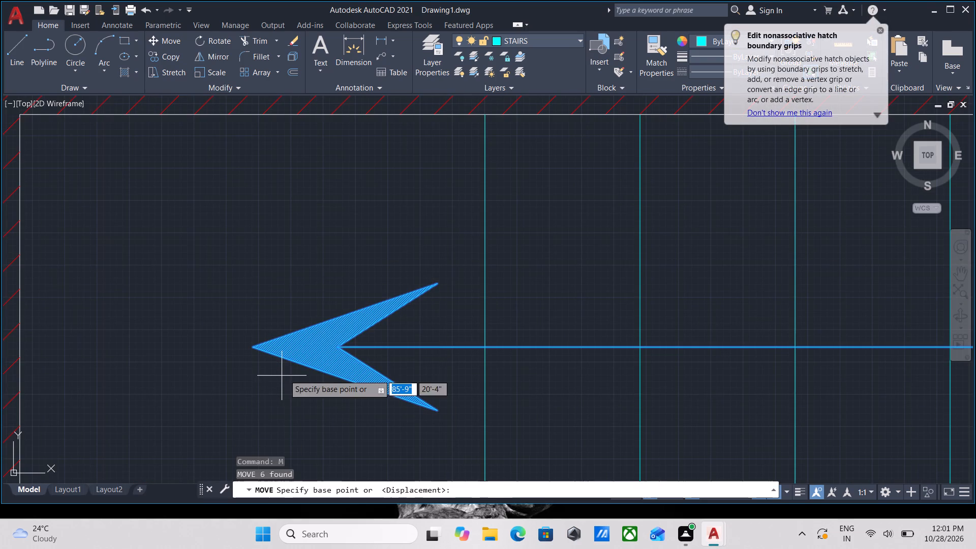
scroll(245, 353, "up", 1)
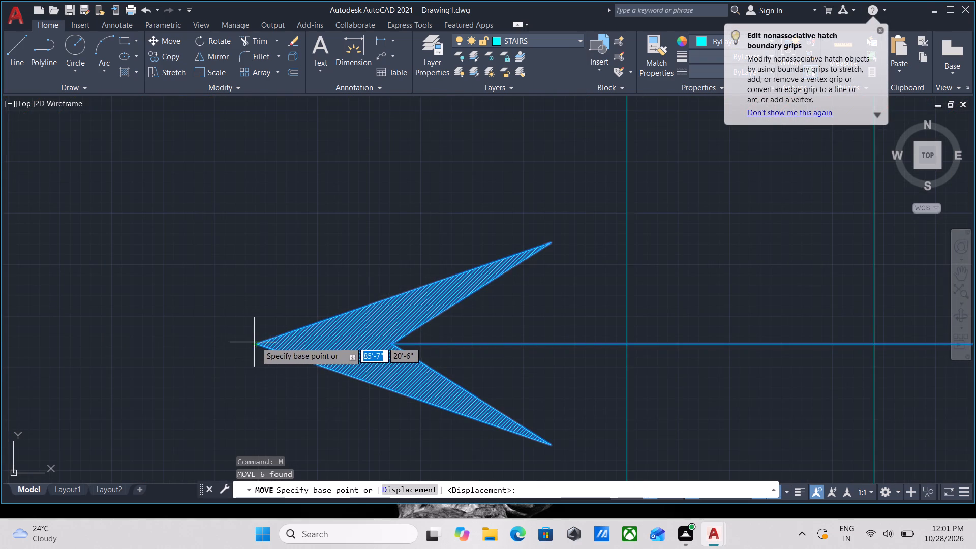
left_click(256, 342)
middle_click_drag(434, 358, 294, 355)
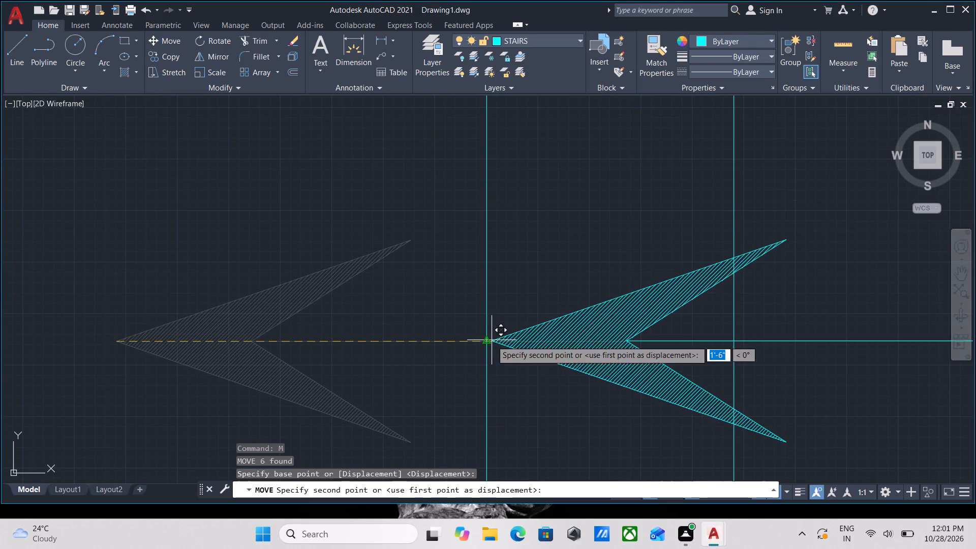
left_click(490, 344)
scroll(269, 358, "down", 3)
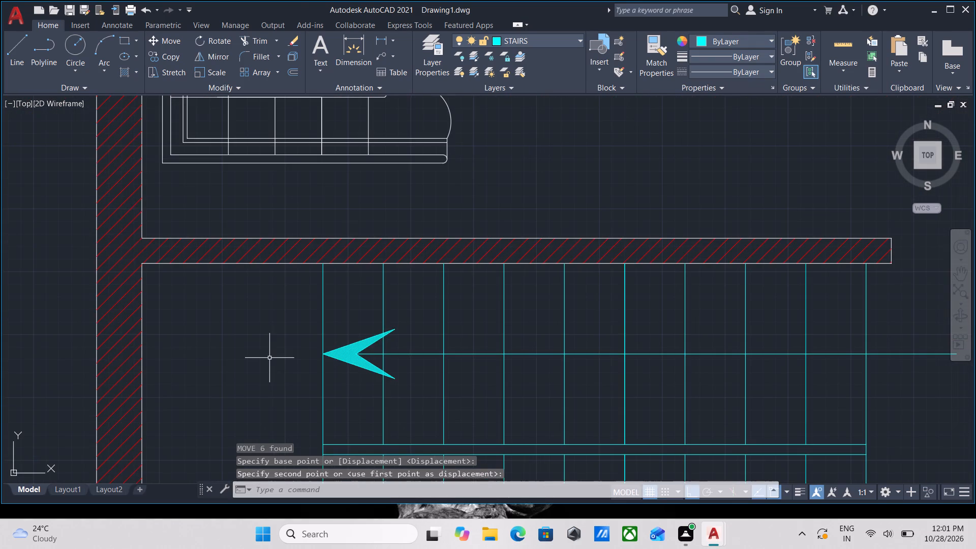
key("Escape")
Shorten the lower stair arrow's line so its east end meets the easternmost tread line.
scroll(269, 358, "down", 3)
middle_click_drag(285, 349, 280, 330)
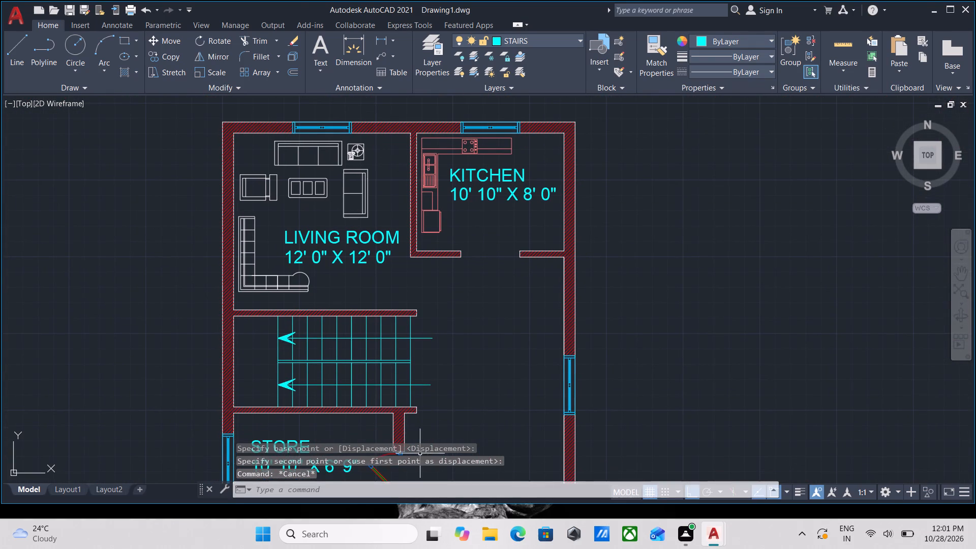
scroll(417, 394, "up", 2)
left_click(429, 398)
left_click(421, 360)
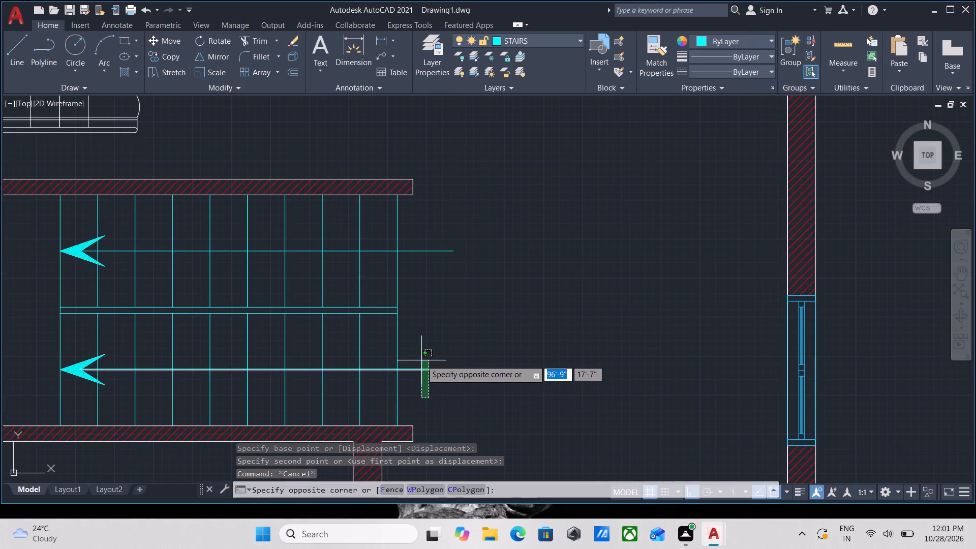
scroll(438, 368, "up", 2)
left_click(457, 372)
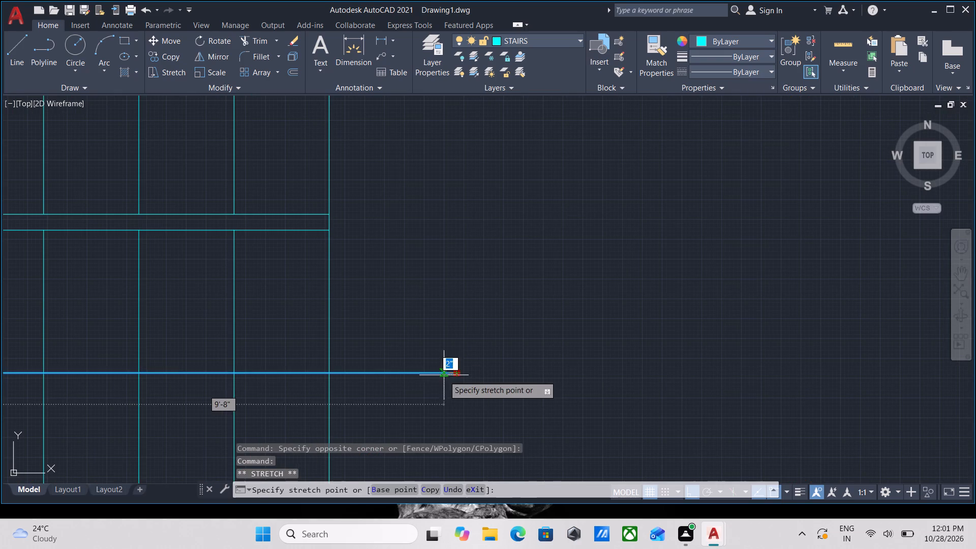
left_click(330, 376)
key("Escape")
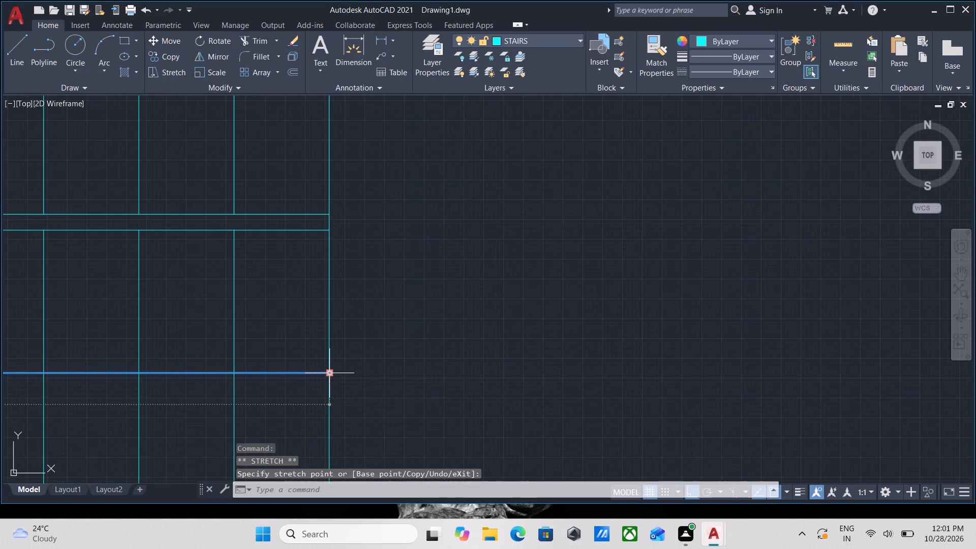
scroll(340, 370, "down", 2)
key("Escape")
Shorten the upper stair arrow's line so its east end meets the easternmost tread line.
scroll(345, 366, "down", 2)
middle_click_drag(345, 366, 349, 407)
scroll(355, 345, "up", 3)
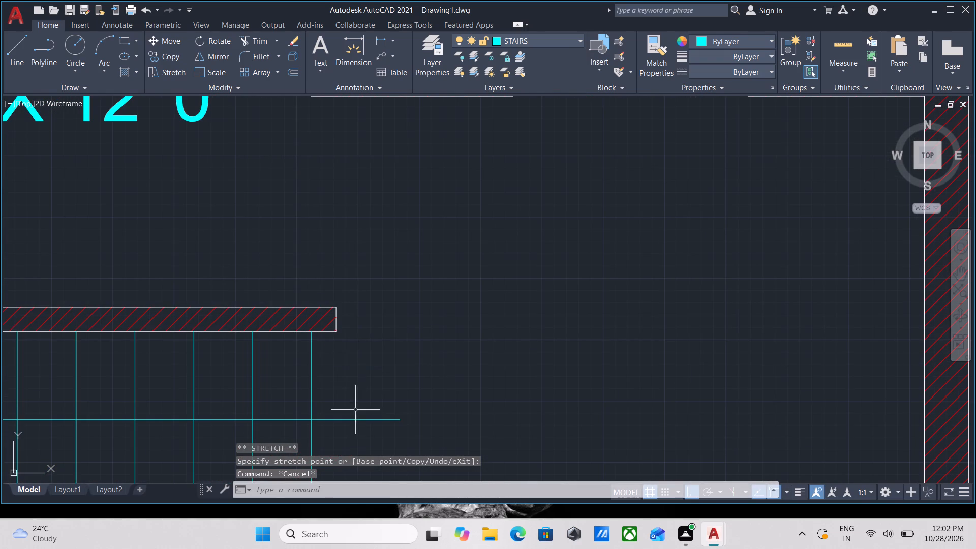
left_click_drag(358, 445, 359, 437)
left_click(348, 370)
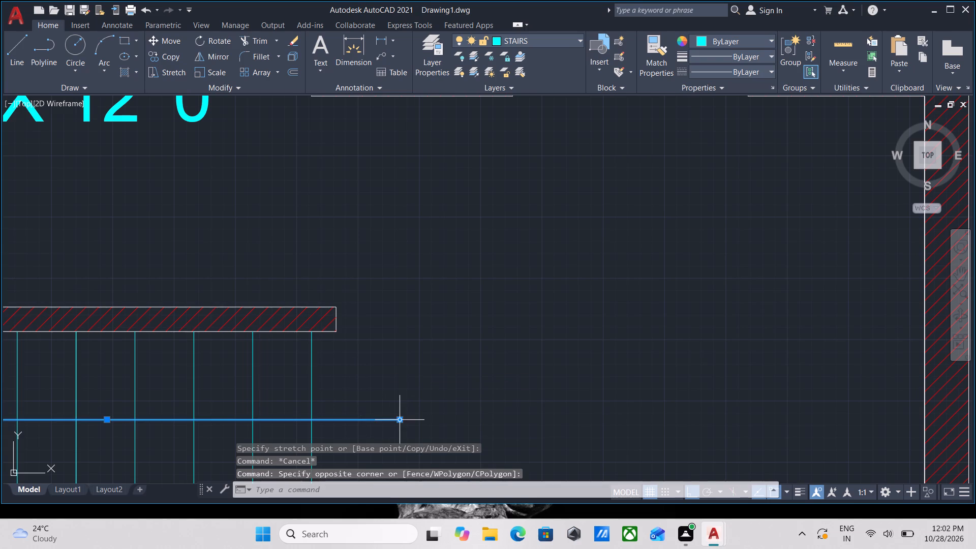
left_click(401, 421)
left_click(312, 425)
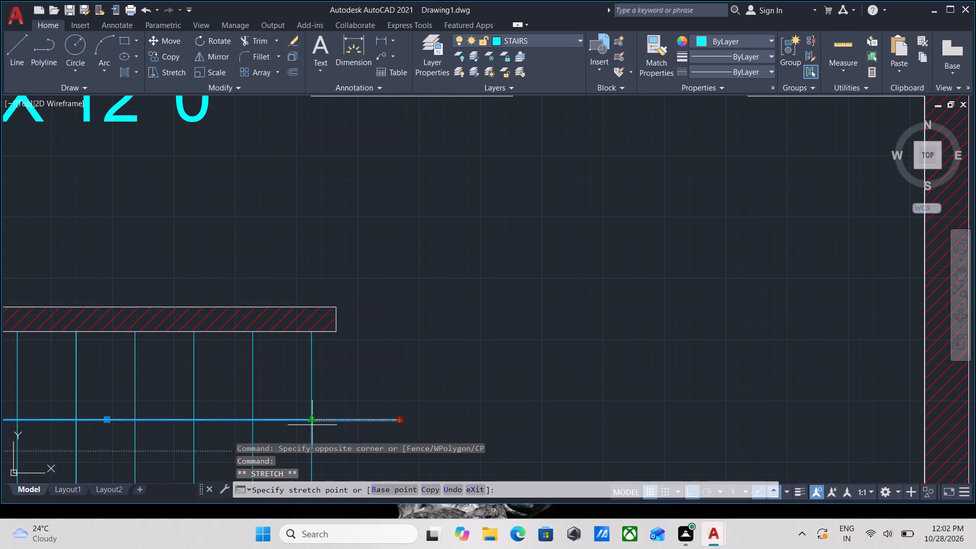
scroll(312, 425, "down", 3)
key("Escape")
key("Escape")
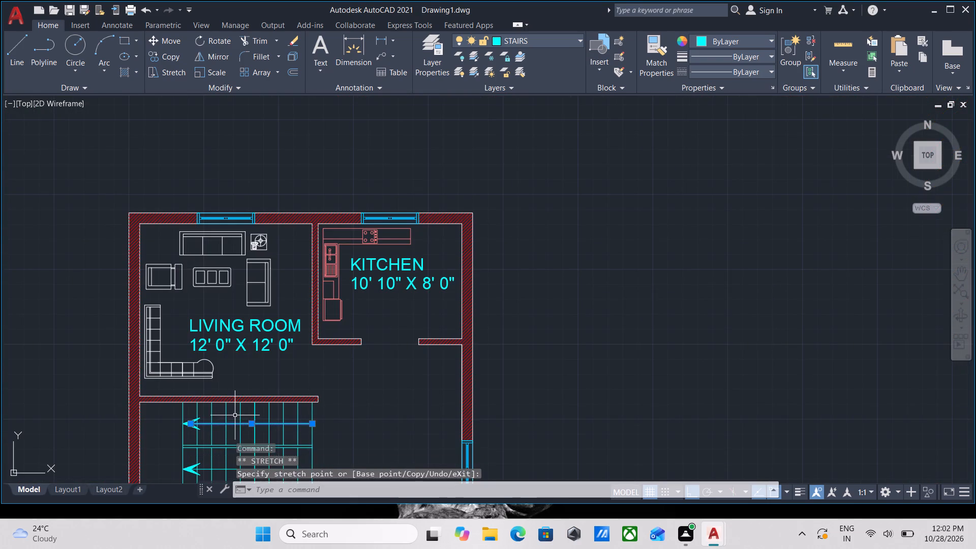
Examine the second plan's toilets, bedrooms and doors, and review the first plan's lower rooms.
scroll(234, 415, "down", 2)
middle_click_drag(280, 387, 309, 307)
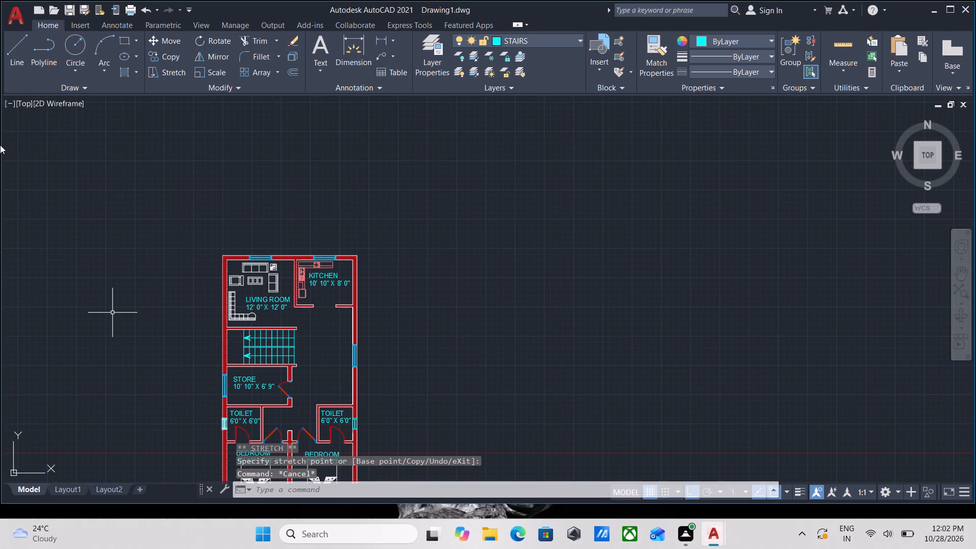
scroll(341, 143, "down", 1)
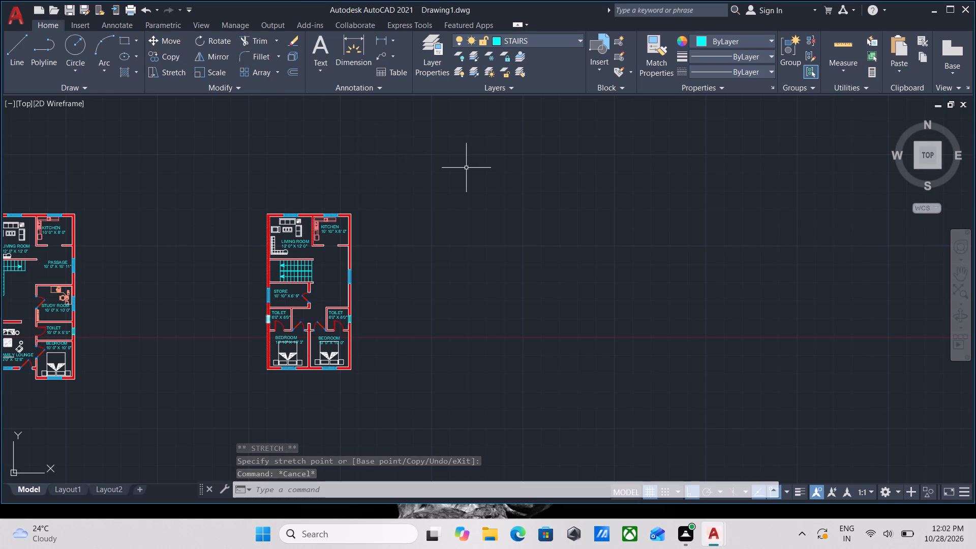
scroll(327, 326, "up", 3)
scroll(280, 318, "up", 3)
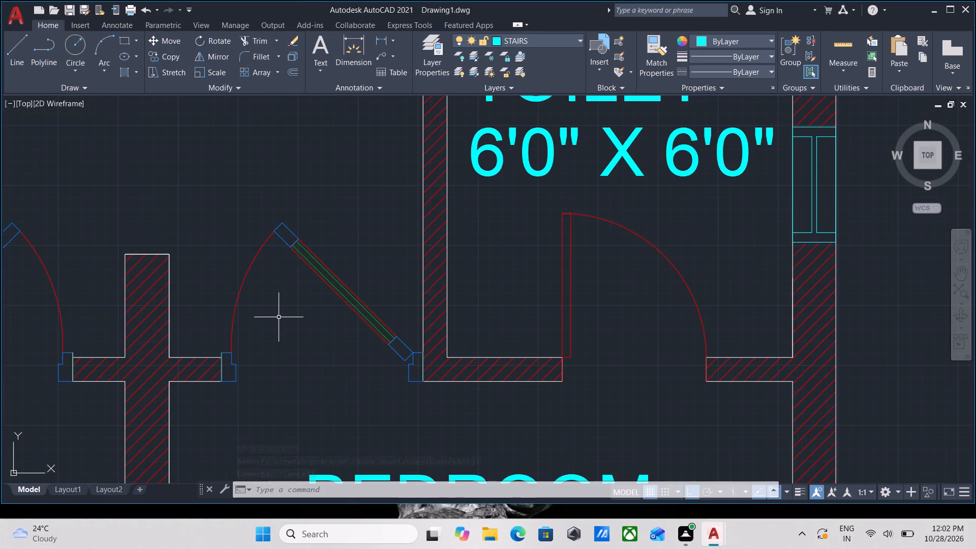
scroll(279, 317, "down", 1)
middle_click_drag(279, 317, 431, 306)
middle_click_drag(294, 314, 306, 313)
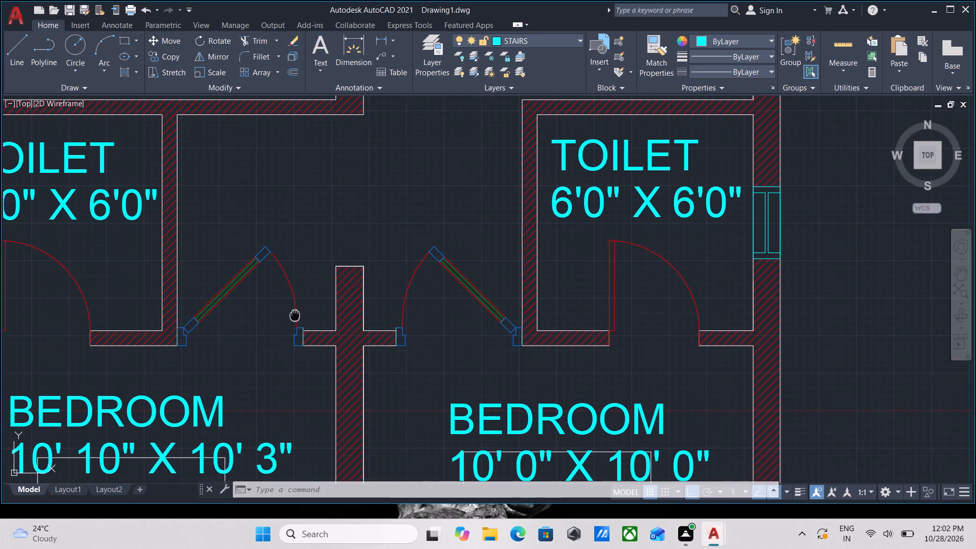
middle_click_drag(306, 313, 525, 277)
scroll(448, 269, "down", 1)
middle_click_drag(448, 269, 457, 282)
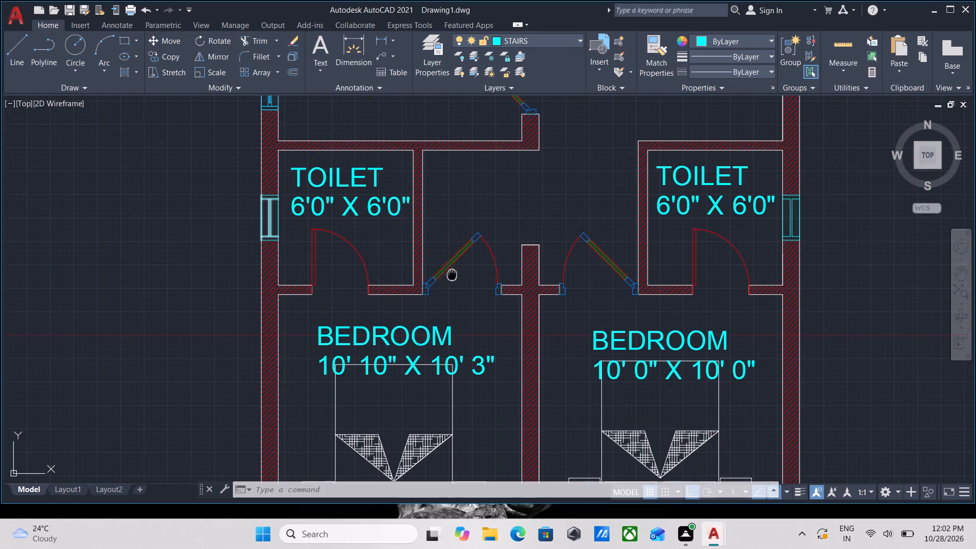
middle_click_drag(457, 282, 487, 261)
scroll(487, 259, "down", 2)
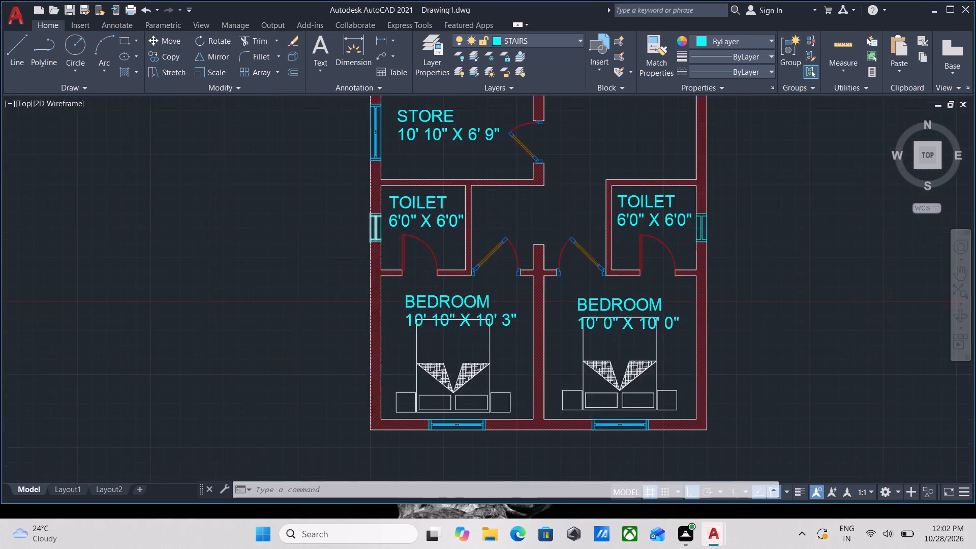
middle_click_drag(482, 327, 651, 277)
scroll(302, 288, "down", 2)
middle_click_drag(312, 291, 509, 303)
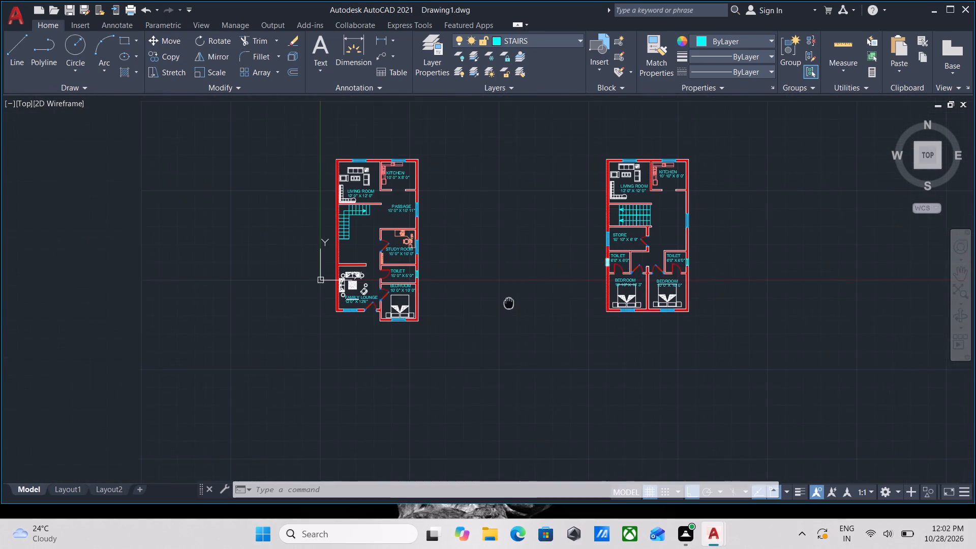
scroll(236, 283, "up", 2)
scroll(371, 286, "down", 1)
middle_click_drag(373, 287, 406, 265)
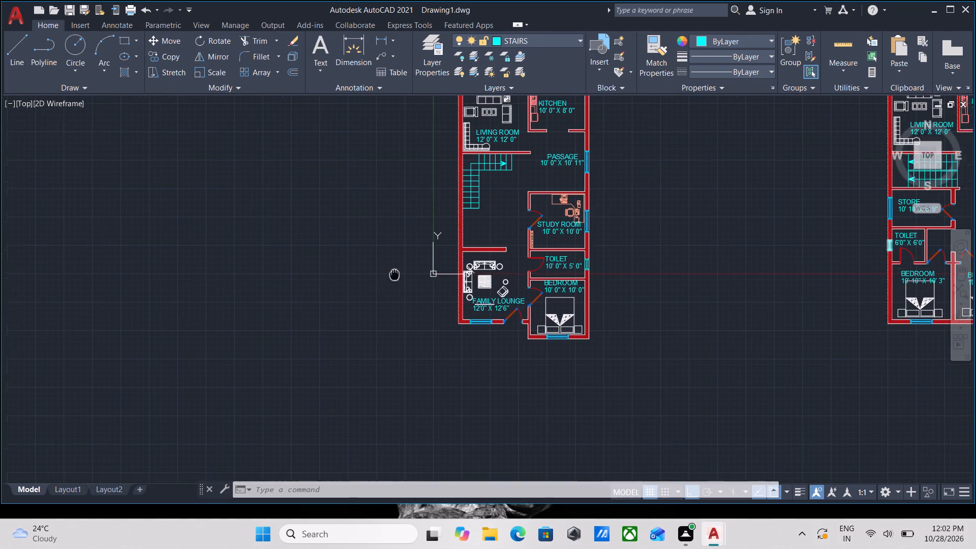
middle_click_drag(406, 265, 408, 264)
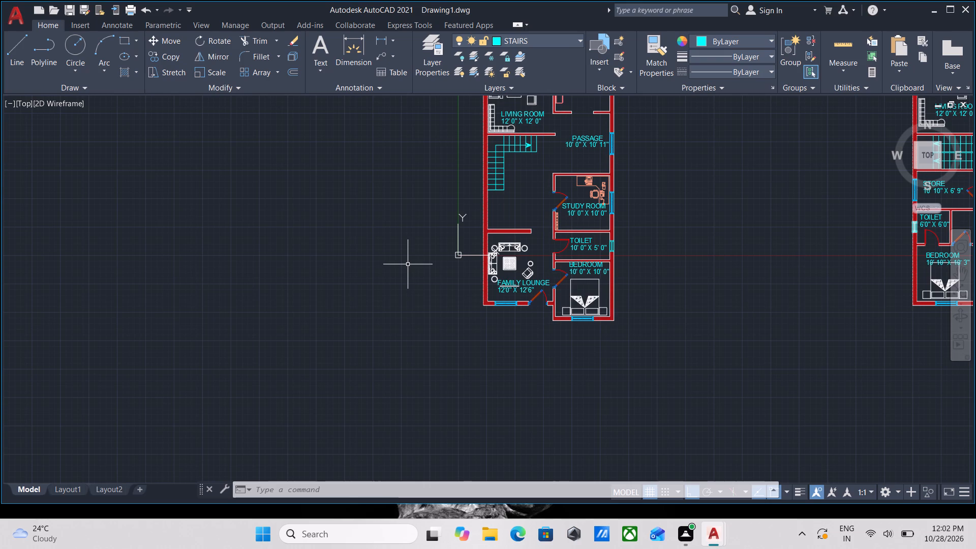
Add single-line text "GROUND FLOOR" below the first plan, about 1'-7" high with 0° rotation.
scroll(450, 263, "down", 1)
middle_click_drag(450, 265, 342, 293)
middle_click_drag(469, 278, 421, 286)
scroll(341, 350, "up", 1)
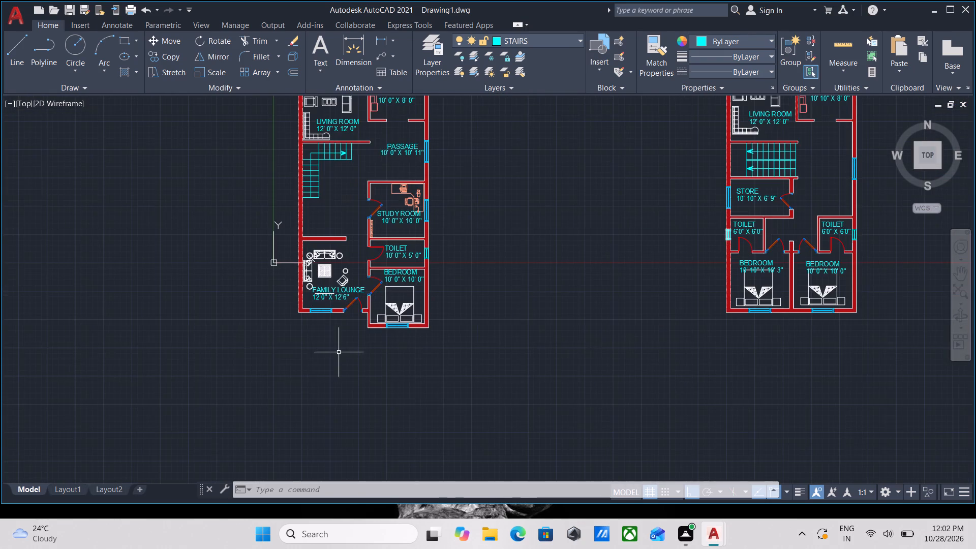
middle_click_drag(337, 353, 419, 354)
type("DT")
key("Return")
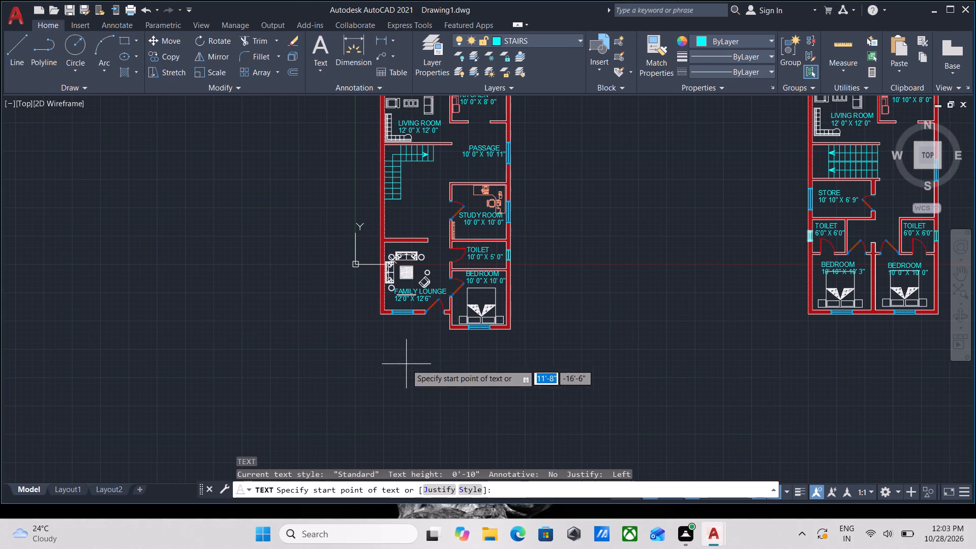
scroll(402, 369, "up", 2)
middle_click_drag(415, 365, 501, 314)
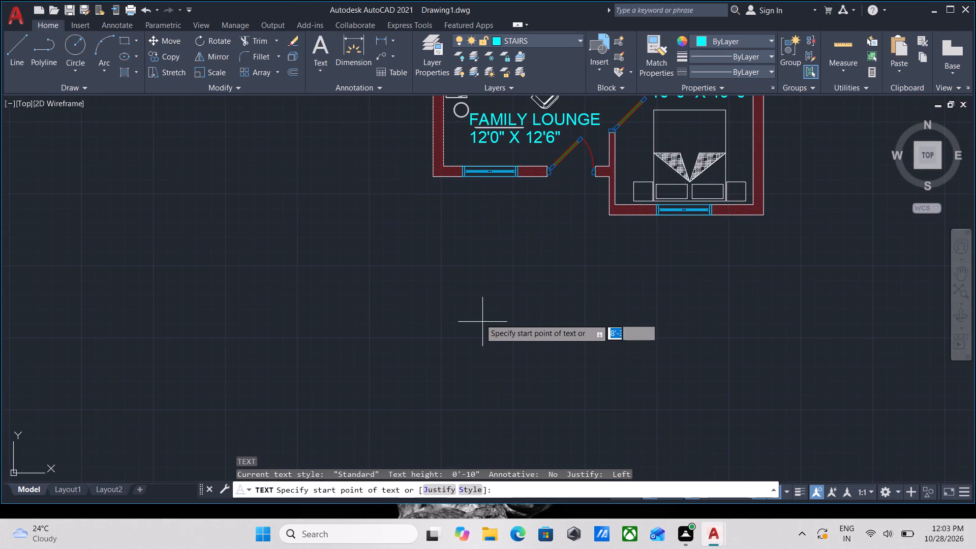
scroll(474, 320, "up", 1)
scroll(465, 342, "down", 1)
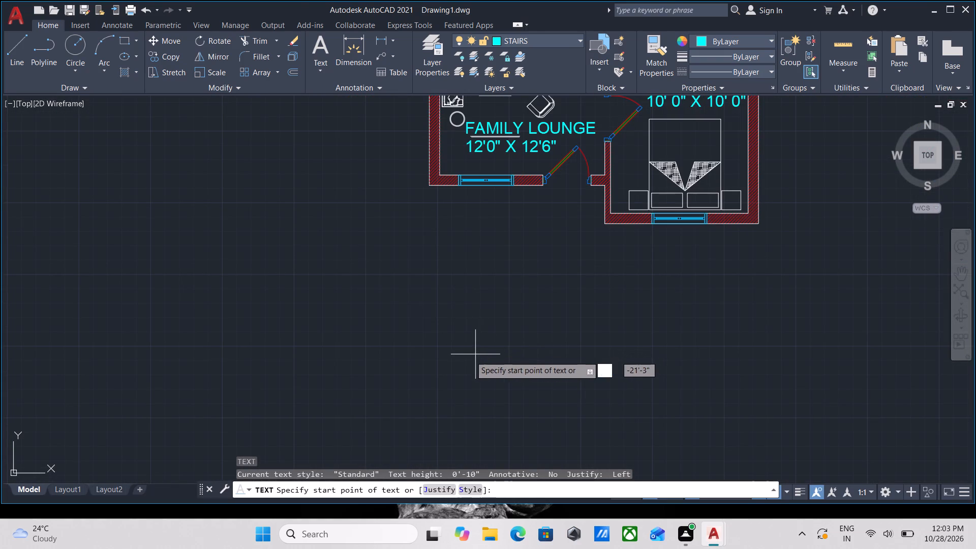
left_click(465, 337)
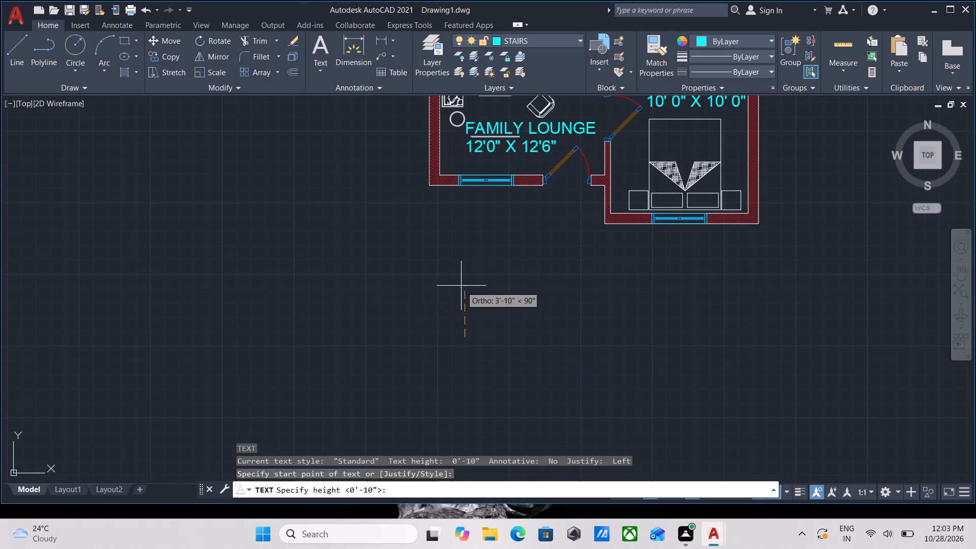
scroll(460, 288, "up", 1)
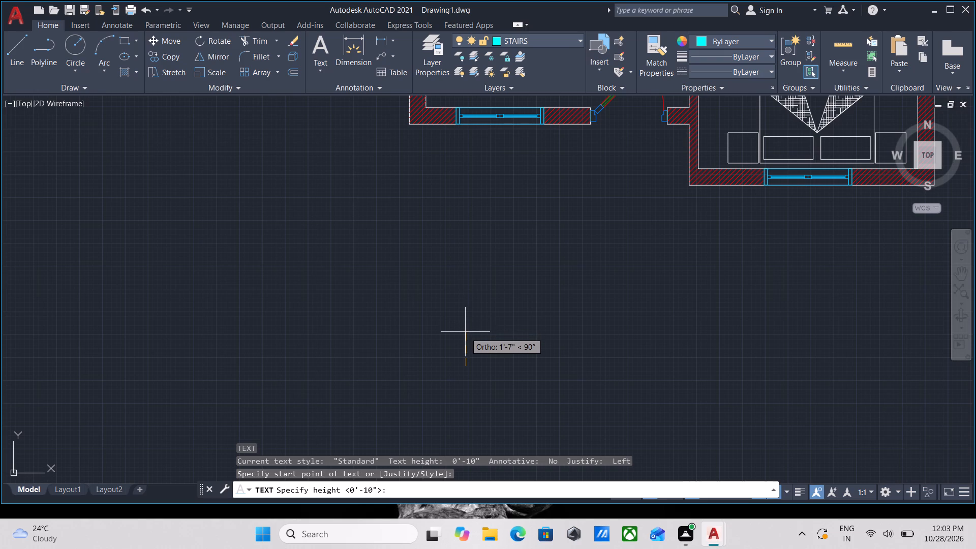
left_click(465, 334)
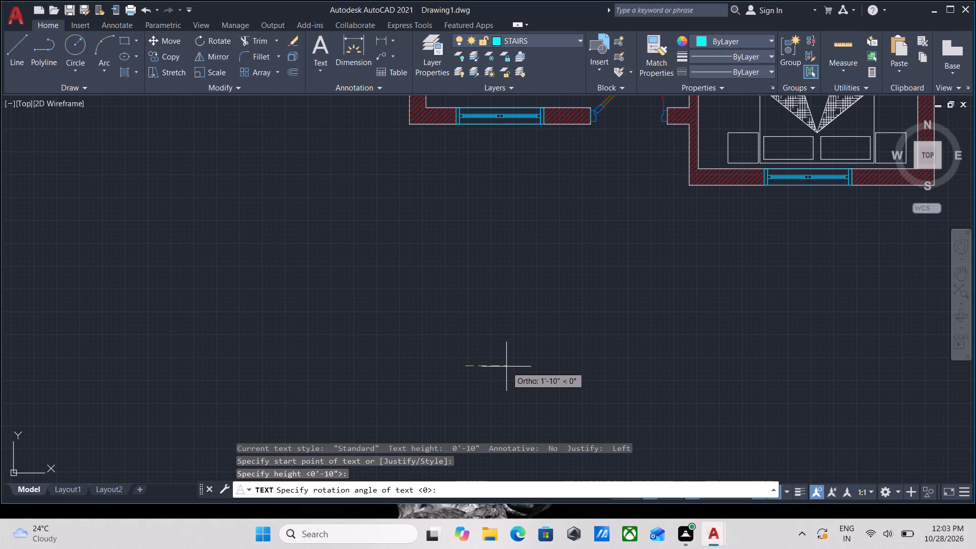
left_click(500, 367)
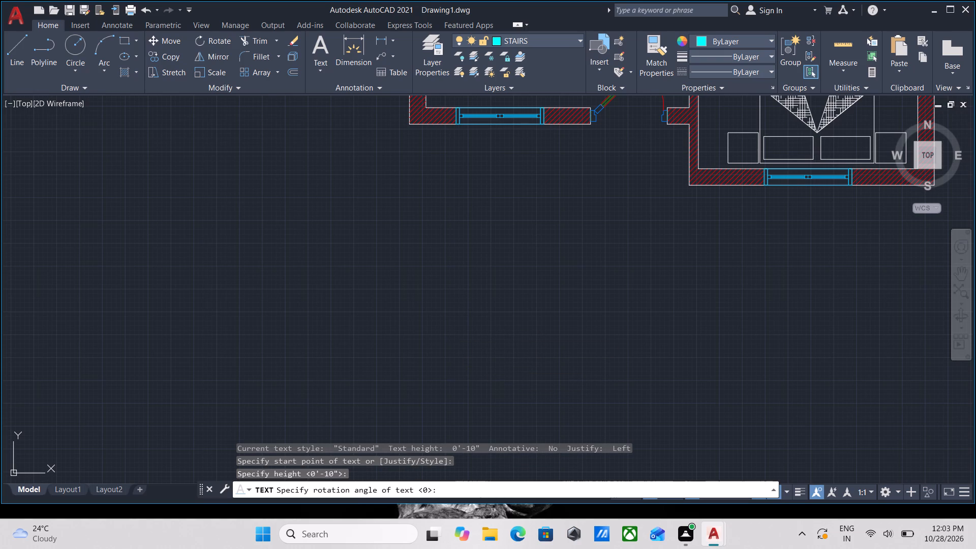
scroll(500, 367, "down", 2)
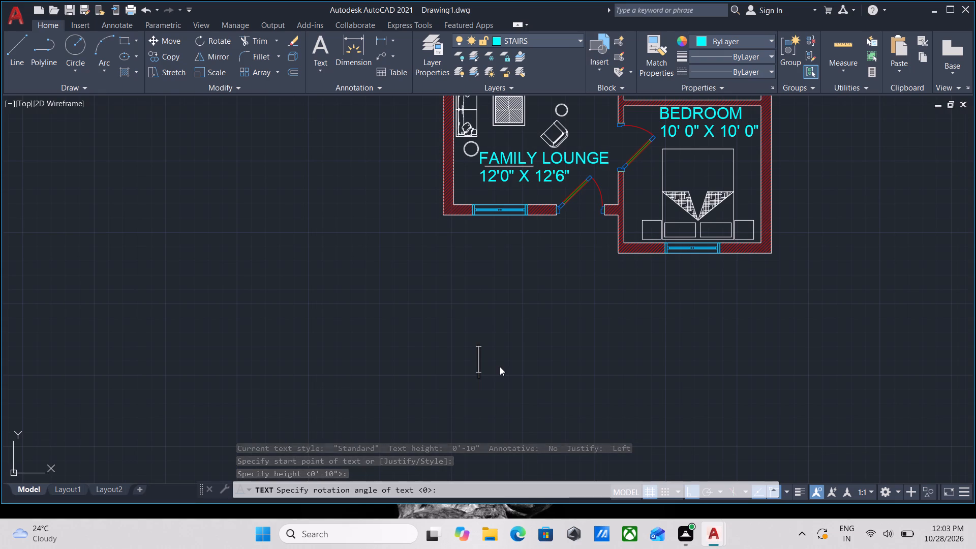
type("GRO")
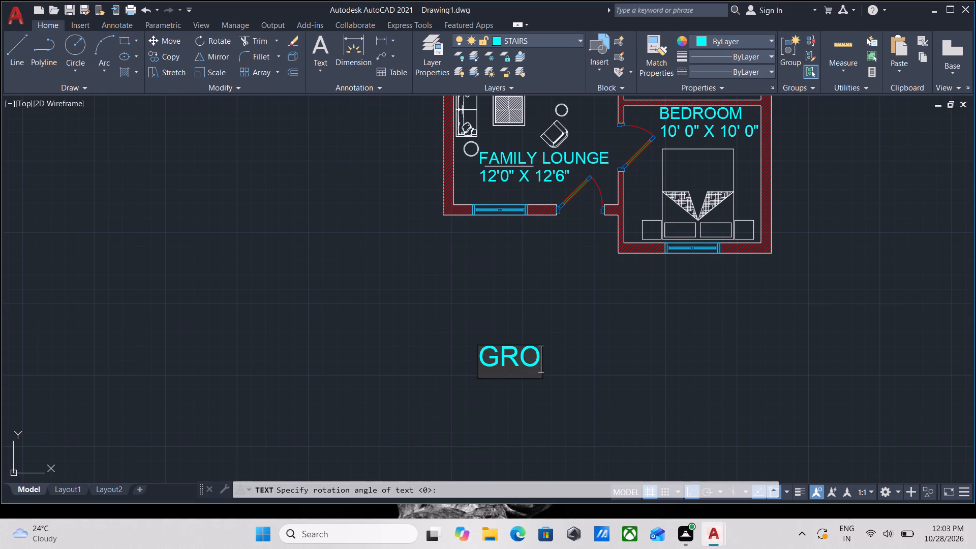
type("UND")
key("space")
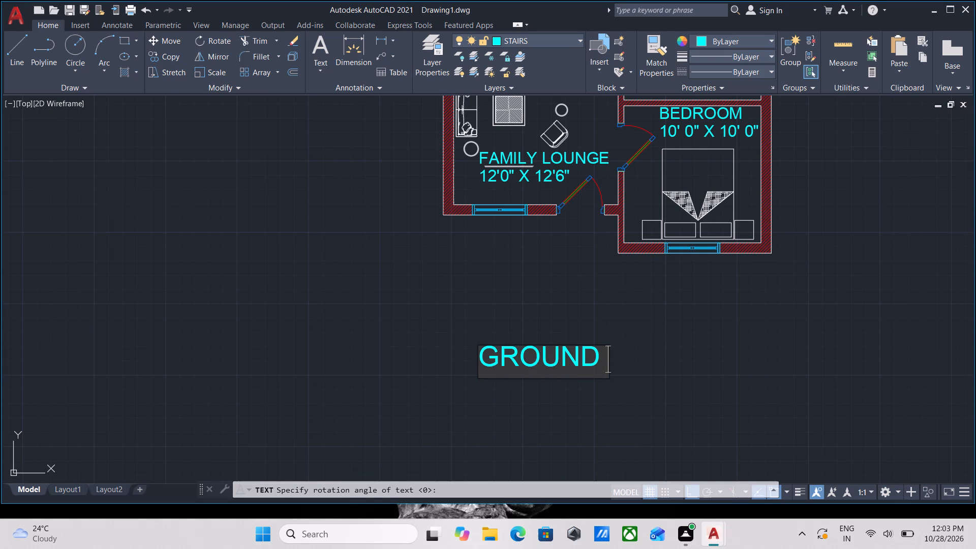
type("FLOOR")
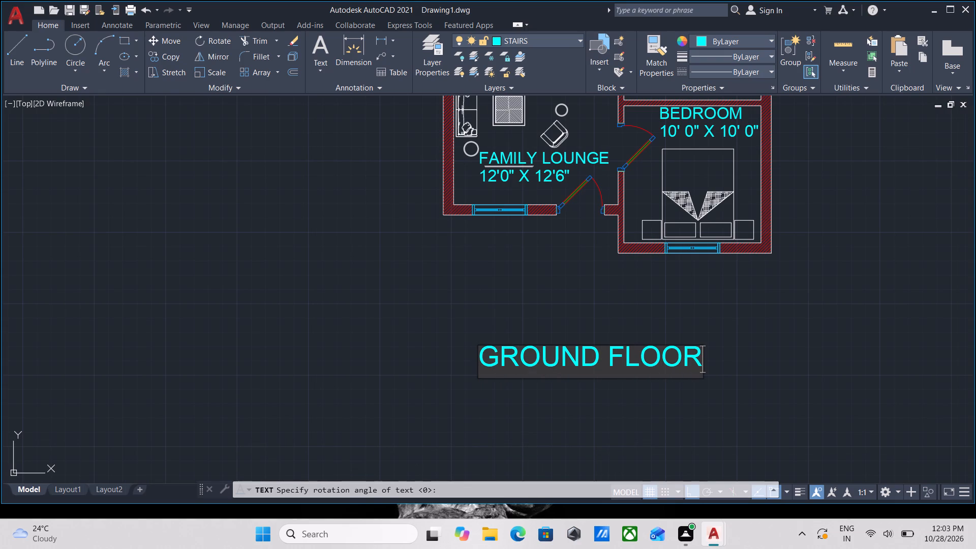
key("Return")
key("Return")
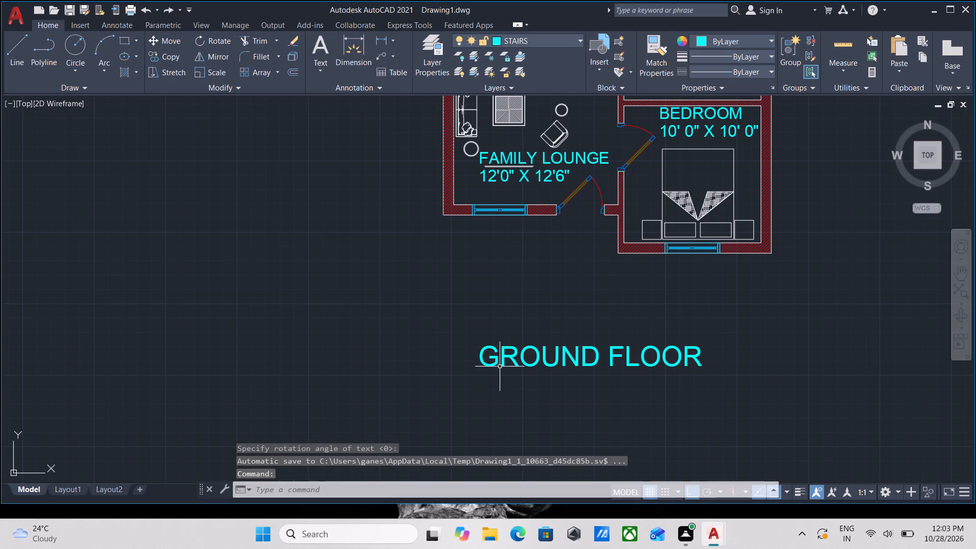
Move the GROUND FLOOR title about 5 feet straight north, closer to the first plan.
left_click(579, 382)
left_click(497, 337)
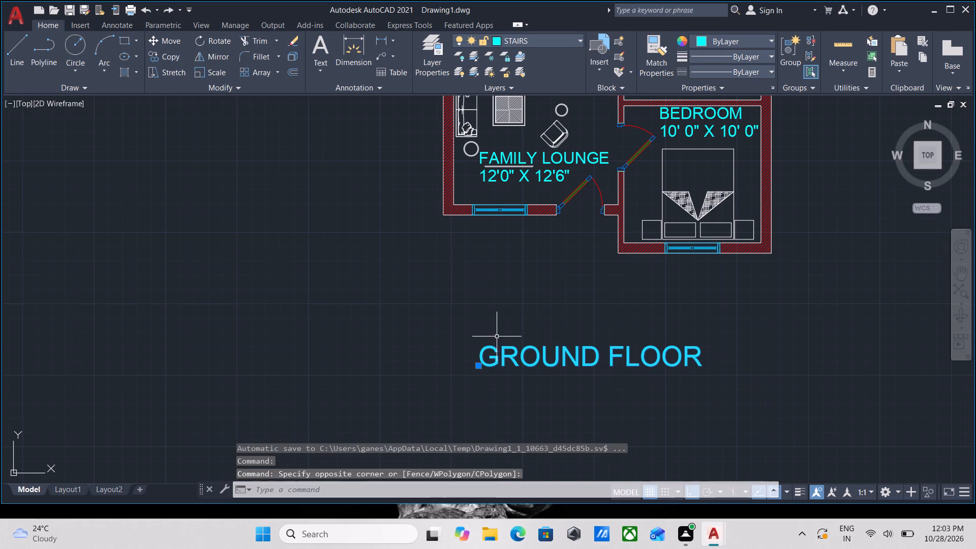
middle_click_drag(455, 361, 412, 391)
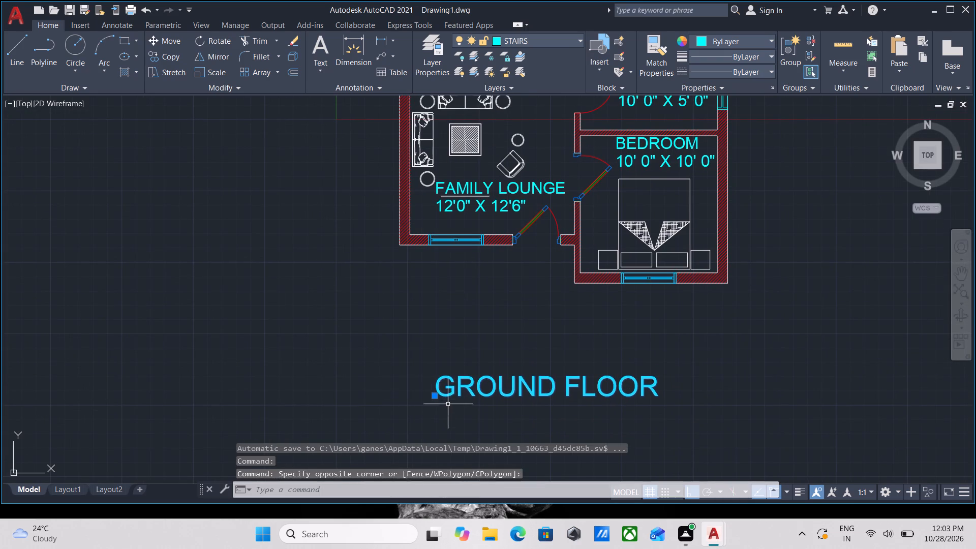
left_click(435, 399)
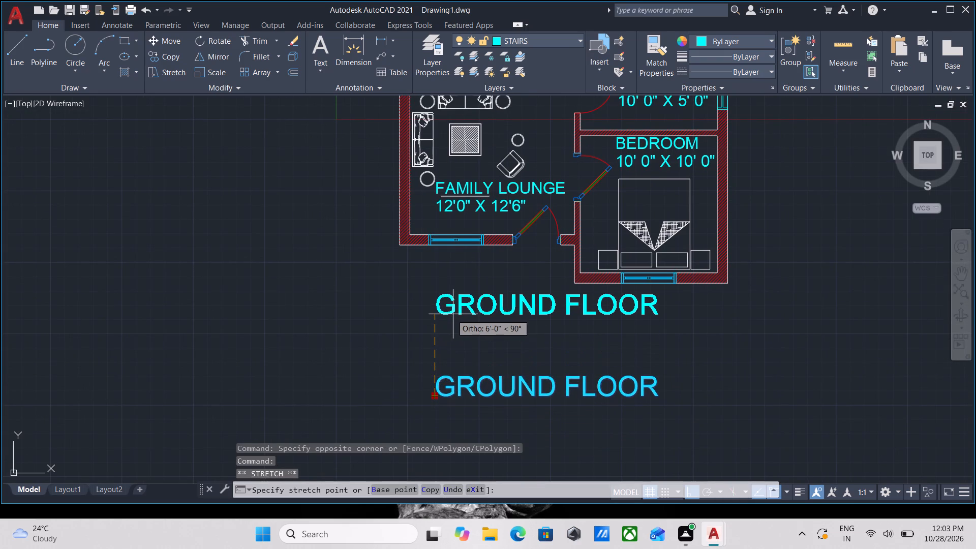
left_click(446, 323)
key("Escape")
Copy the GROUND FLOOR title about 79 feet east, placing it beneath the second plan's bedrooms.
middle_click_drag(499, 373, 468, 382)
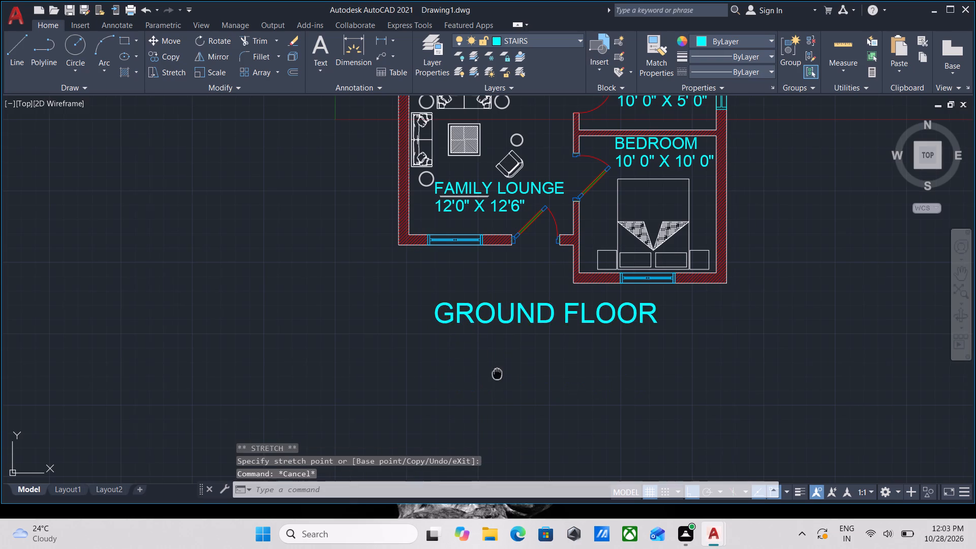
middle_click_drag(468, 382, 397, 397)
scroll(446, 369, "down", 2)
middle_click_drag(450, 369, 408, 367)
left_click(408, 367)
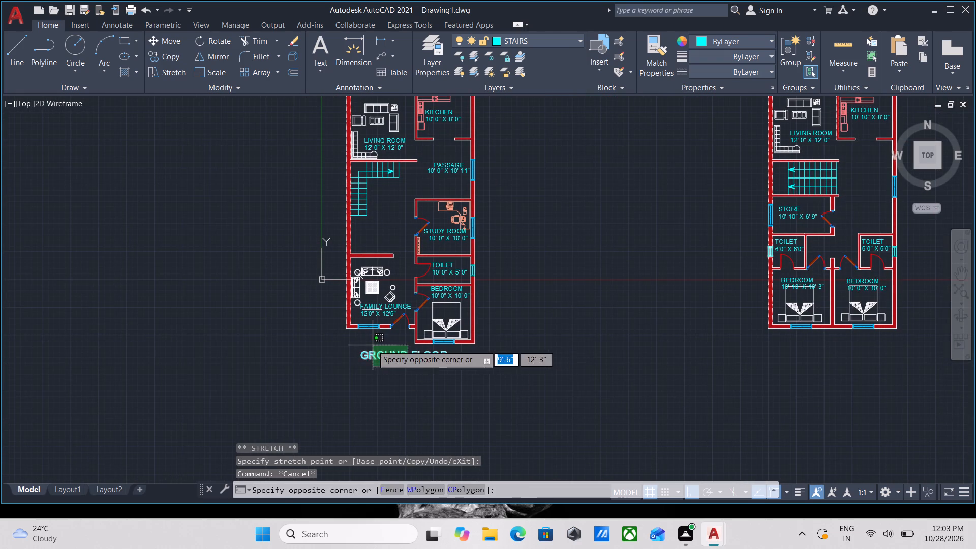
left_click(372, 345)
type("CO")
key("Return")
left_click(362, 358)
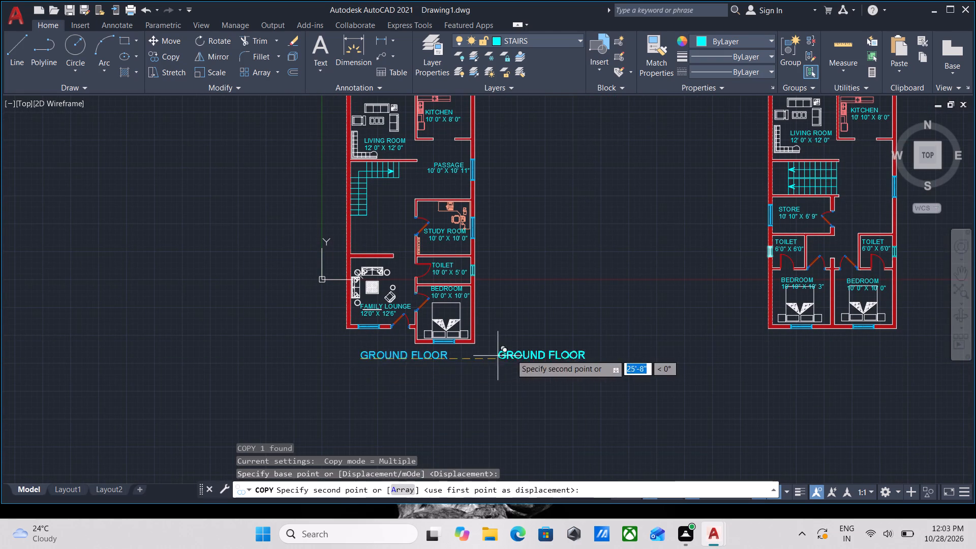
middle_click_drag(511, 354, 333, 404)
scroll(428, 380, "down", 1)
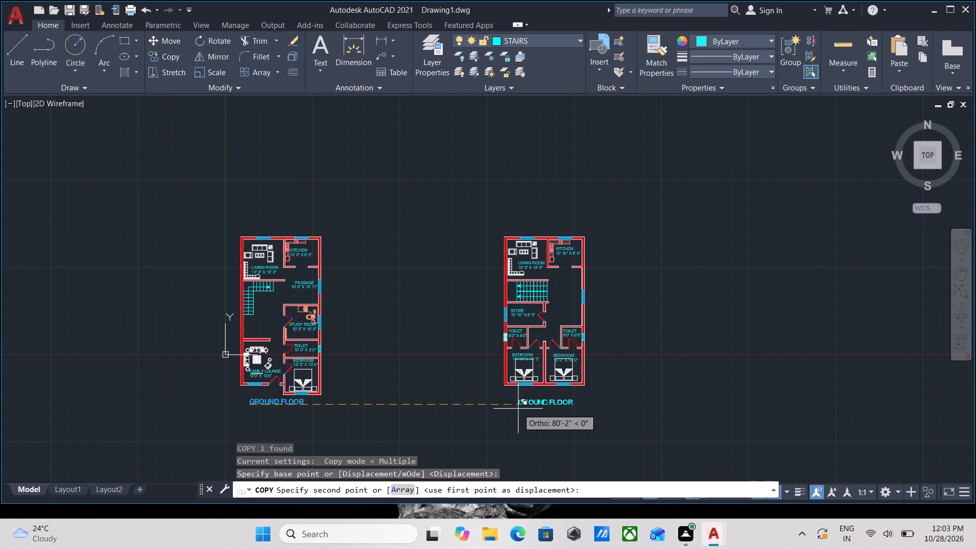
key("F8")
scroll(521, 407, "up", 2)
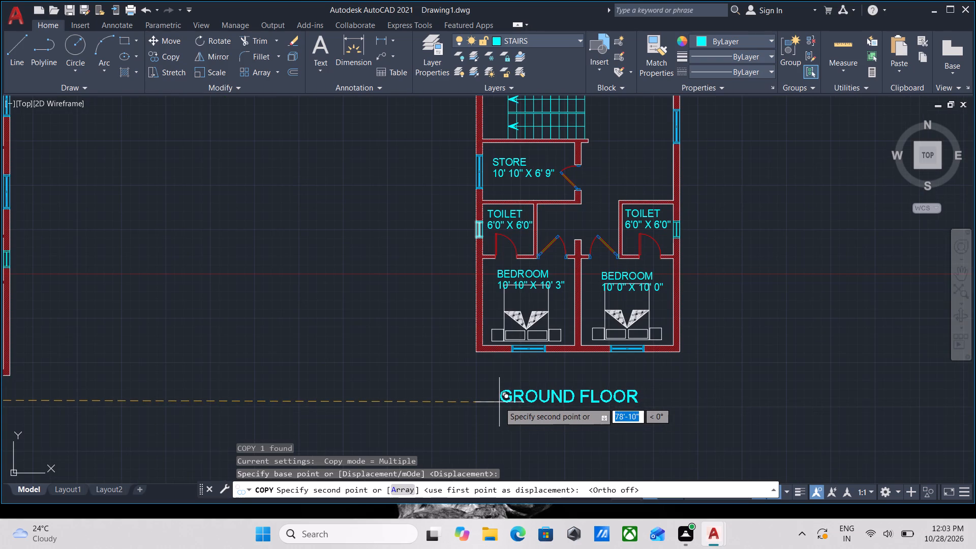
left_click(503, 396)
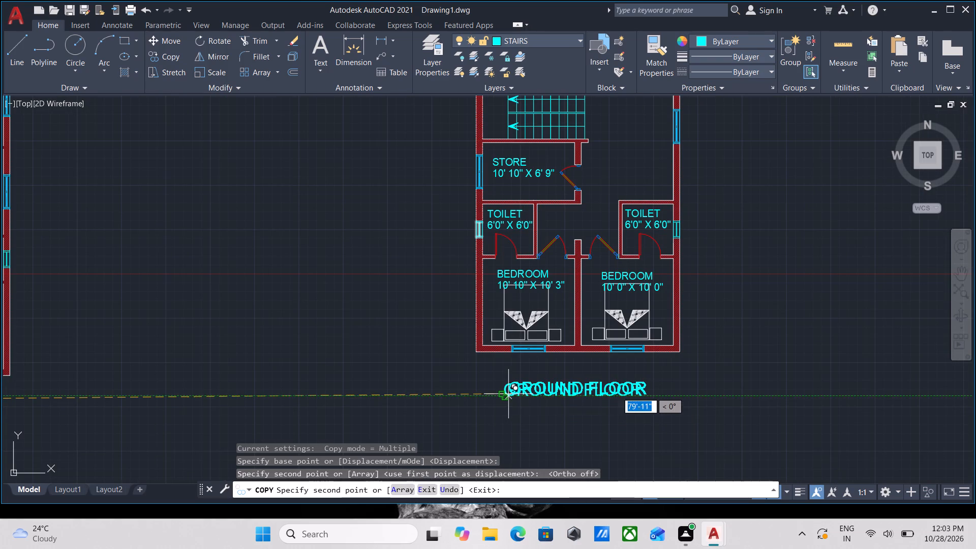
key("Escape")
Change the copied title beneath the second plan to "FIRST FLOOR".
double_click(564, 389)
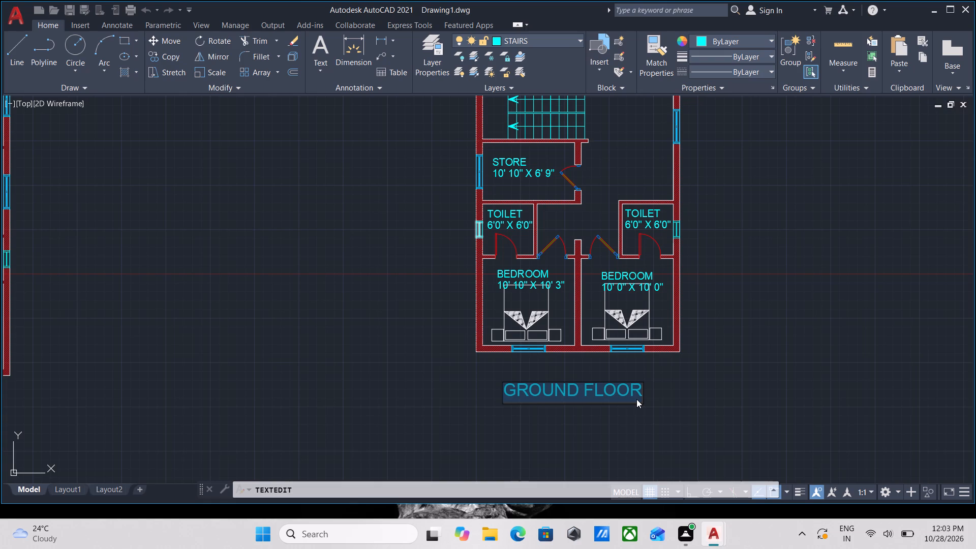
type("FIRST")
key("space")
type("FLOOR")
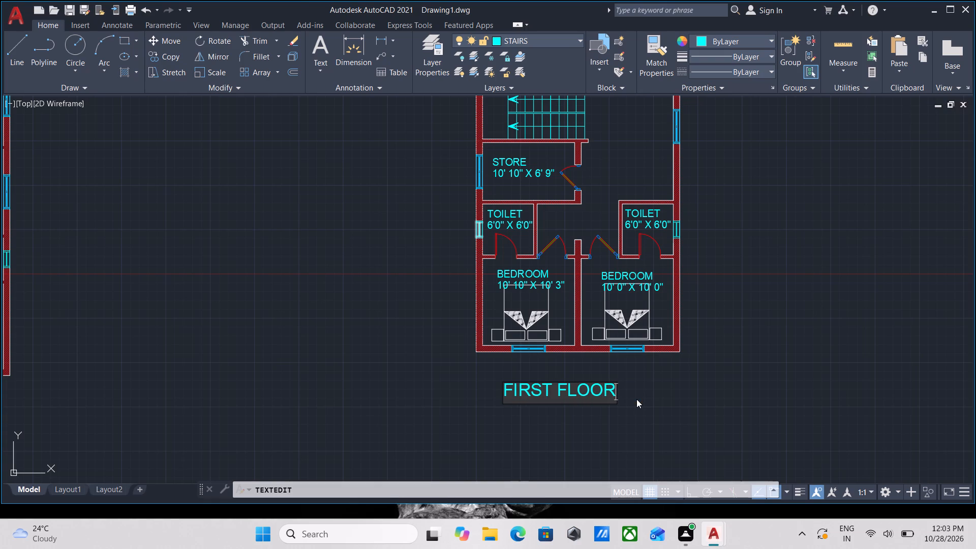
key("Return")
key("Return")
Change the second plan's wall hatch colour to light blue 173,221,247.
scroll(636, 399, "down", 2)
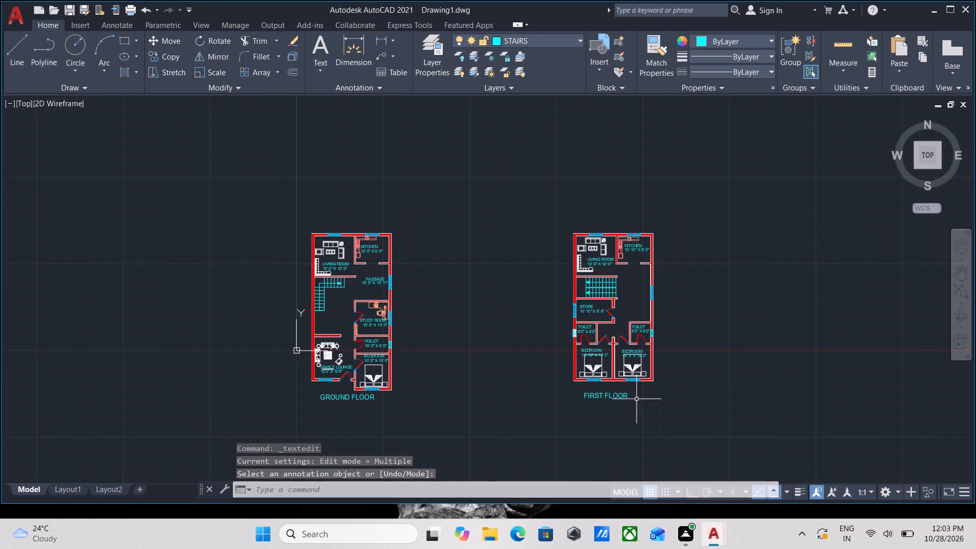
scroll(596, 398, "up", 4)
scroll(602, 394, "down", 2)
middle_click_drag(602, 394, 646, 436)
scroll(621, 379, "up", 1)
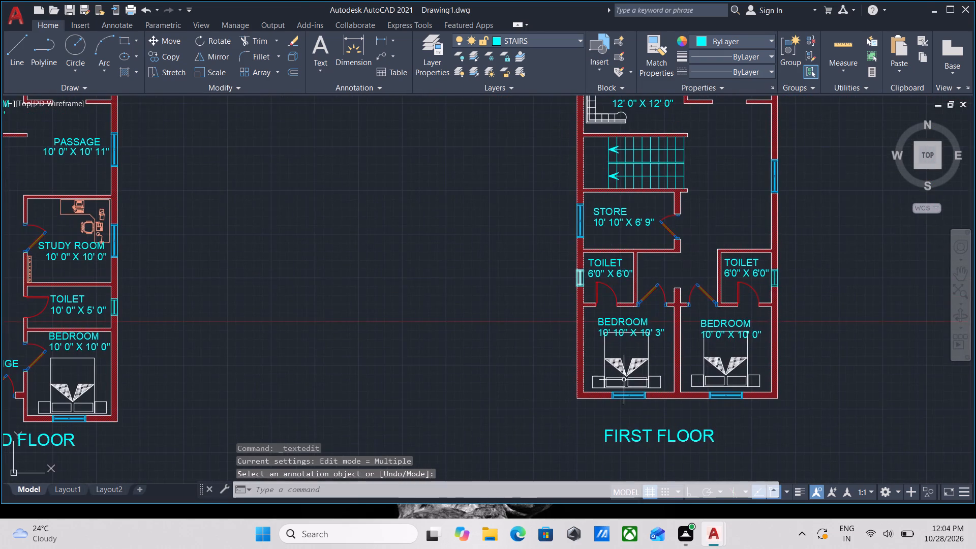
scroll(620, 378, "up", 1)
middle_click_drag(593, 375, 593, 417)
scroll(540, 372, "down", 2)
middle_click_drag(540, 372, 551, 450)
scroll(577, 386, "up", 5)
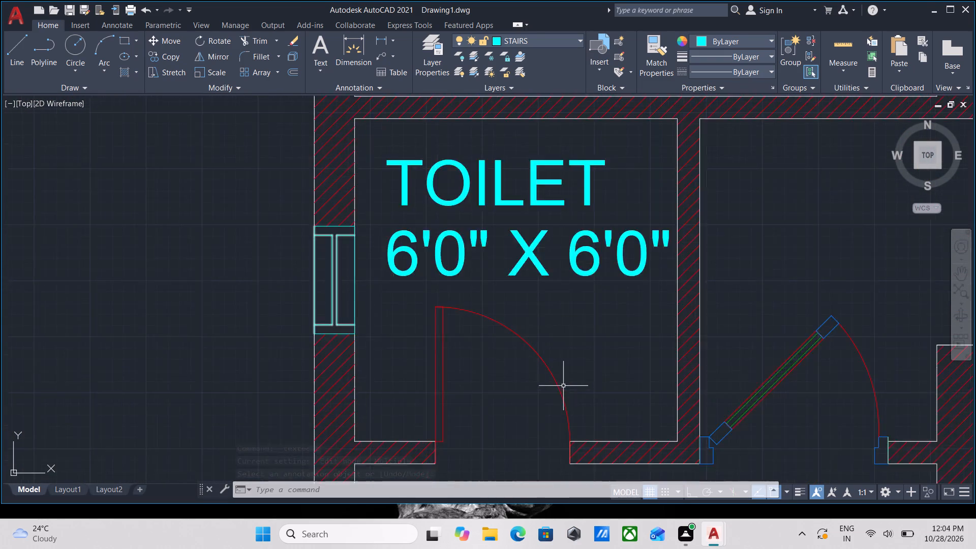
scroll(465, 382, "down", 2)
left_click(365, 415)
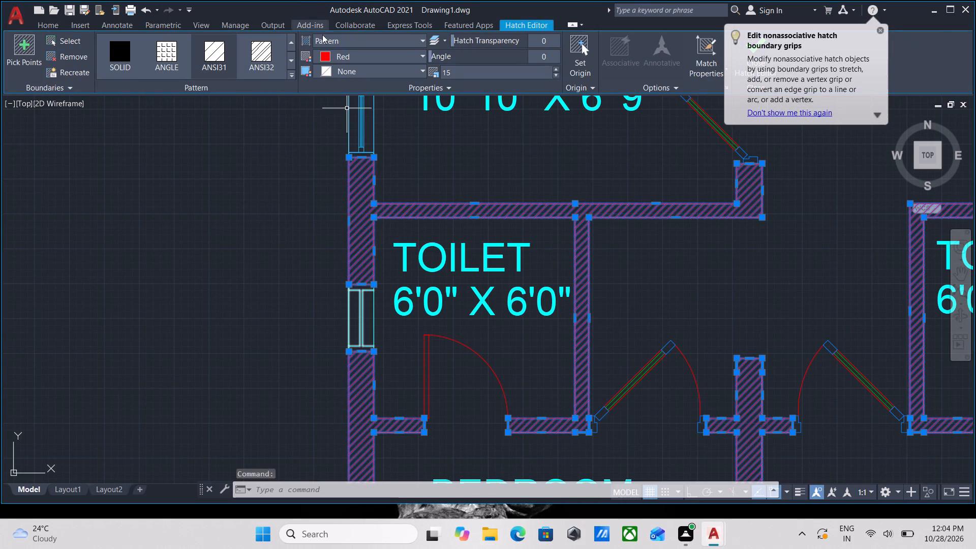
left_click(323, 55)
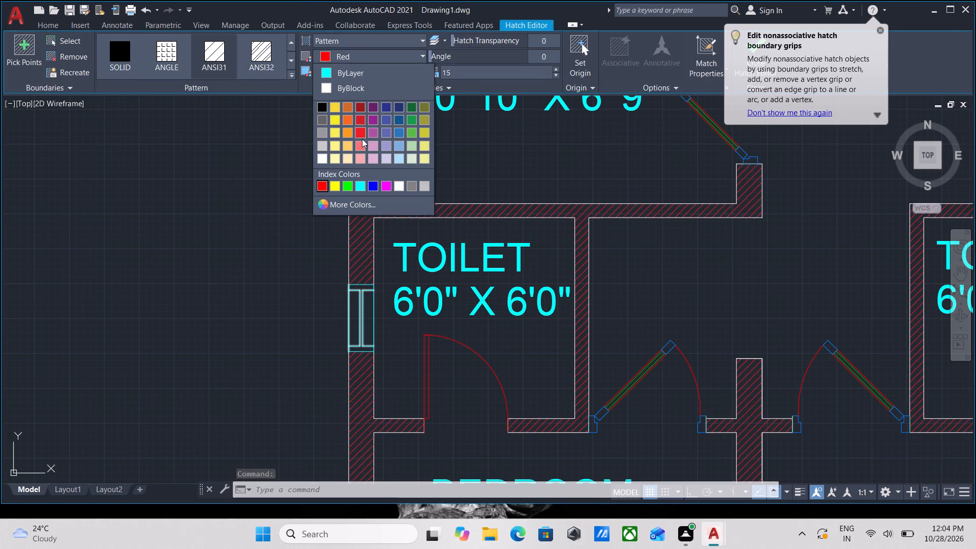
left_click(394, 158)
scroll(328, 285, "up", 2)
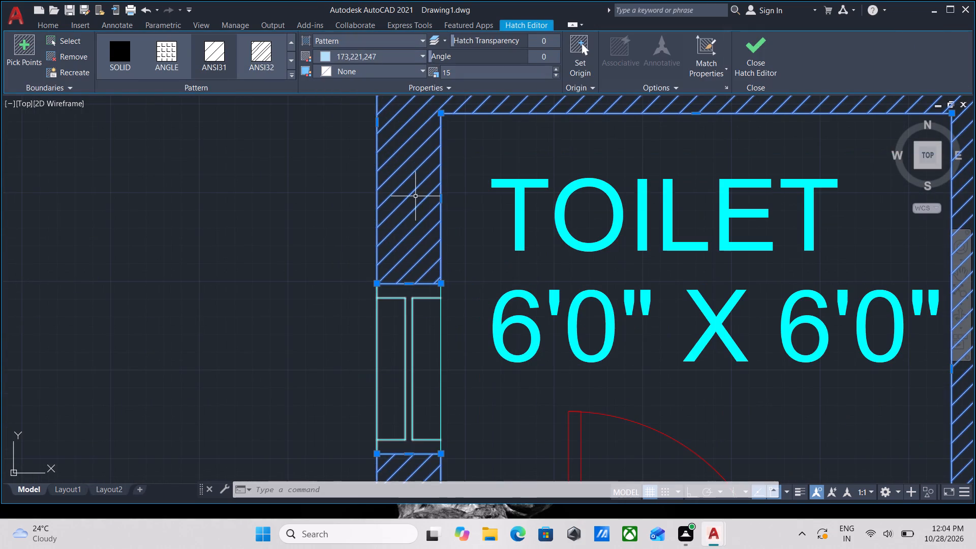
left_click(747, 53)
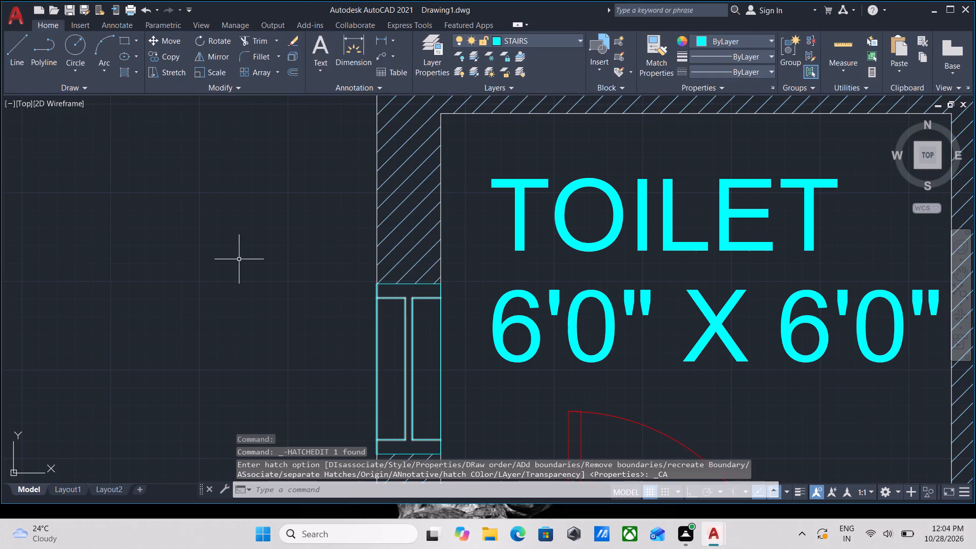
Change the wall hatch colour of the FIRST FLOOR plan to pale yellow 229,232,120.
scroll(243, 257, "down", 5)
middle_click_drag(302, 237, 304, 238)
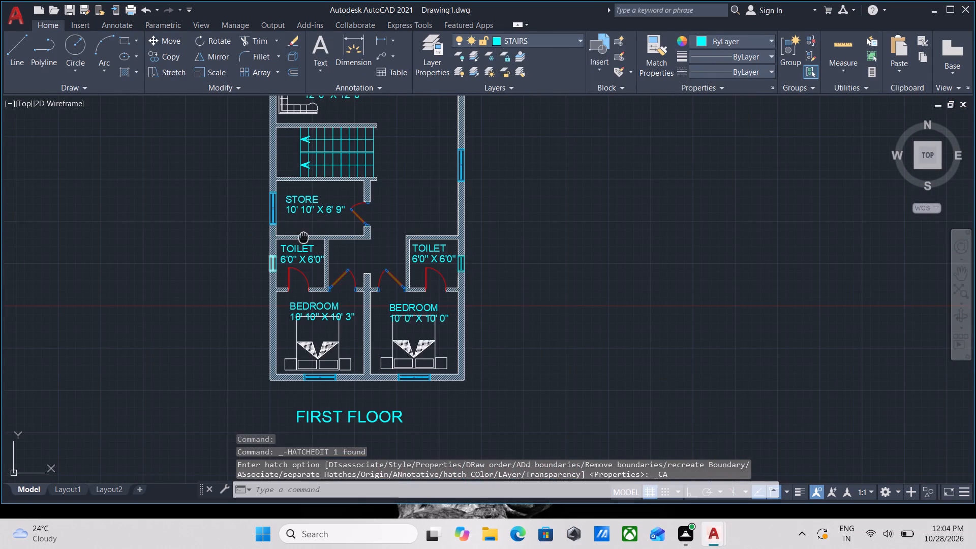
middle_click_drag(304, 238, 398, 351)
scroll(398, 351, "up", 3)
middle_click_drag(199, 146, 274, 270)
scroll(297, 259, "up", 4)
scroll(432, 281, "down", 2)
middle_click_drag(418, 281, 305, 279)
left_click(367, 259)
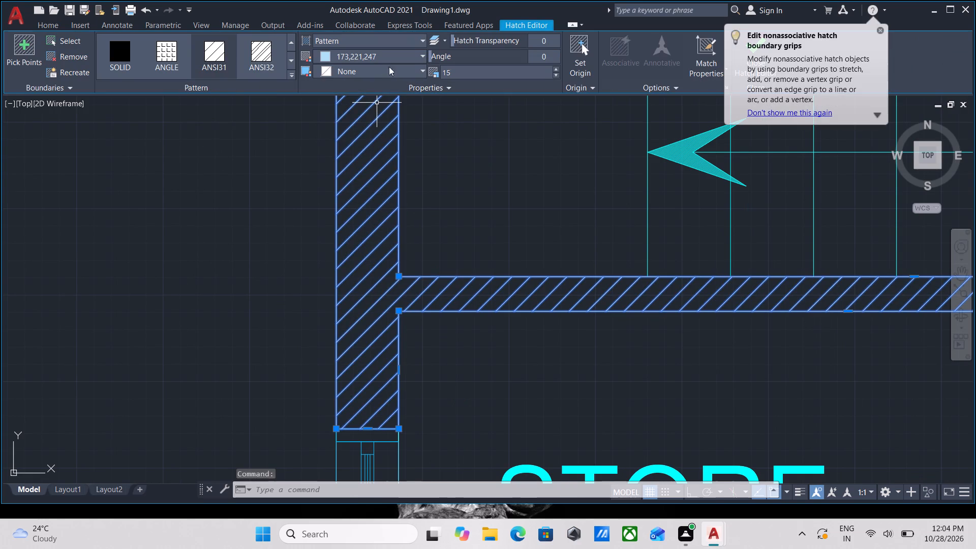
left_click(323, 54)
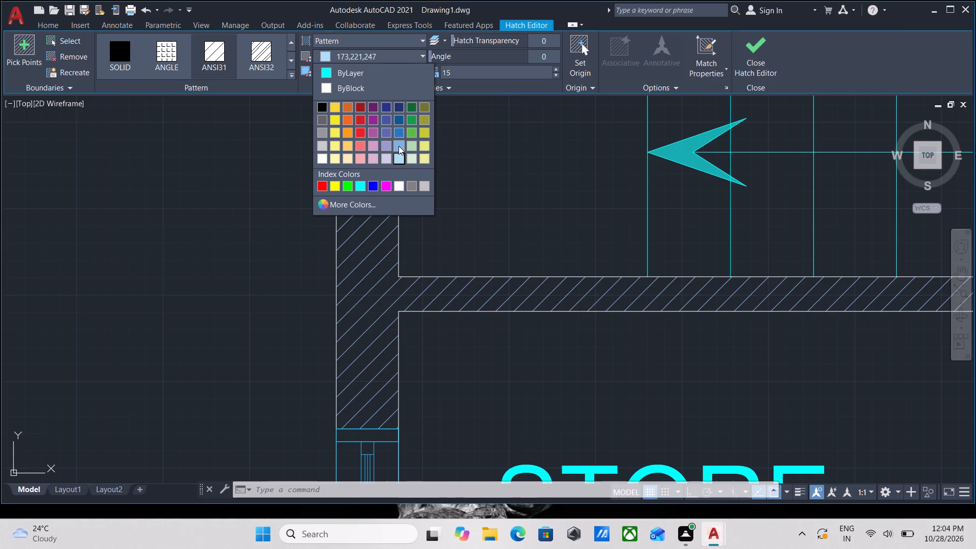
left_click(427, 145)
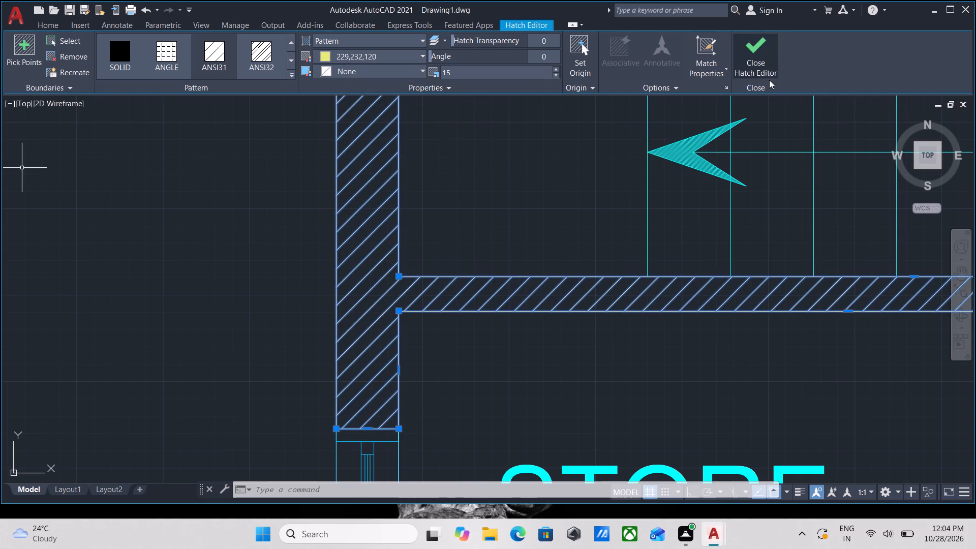
left_click(762, 54)
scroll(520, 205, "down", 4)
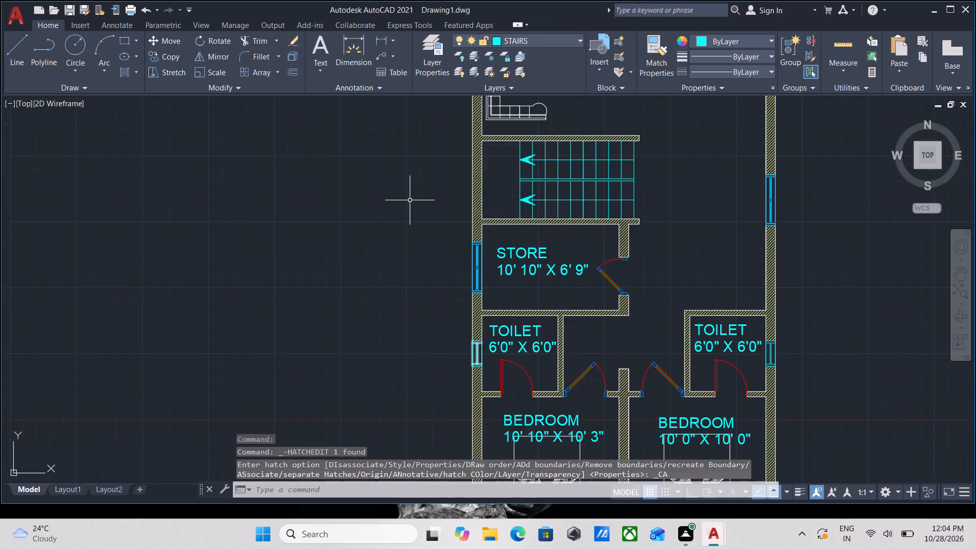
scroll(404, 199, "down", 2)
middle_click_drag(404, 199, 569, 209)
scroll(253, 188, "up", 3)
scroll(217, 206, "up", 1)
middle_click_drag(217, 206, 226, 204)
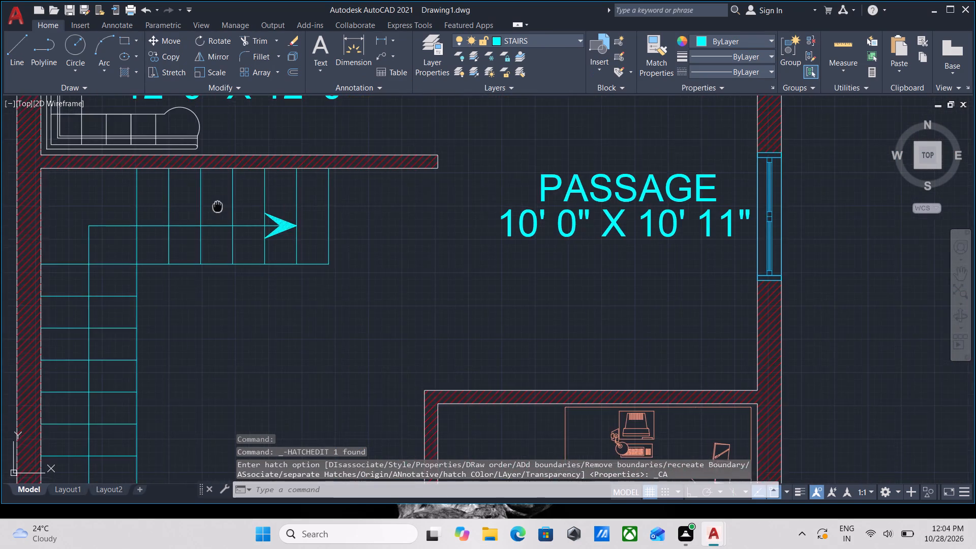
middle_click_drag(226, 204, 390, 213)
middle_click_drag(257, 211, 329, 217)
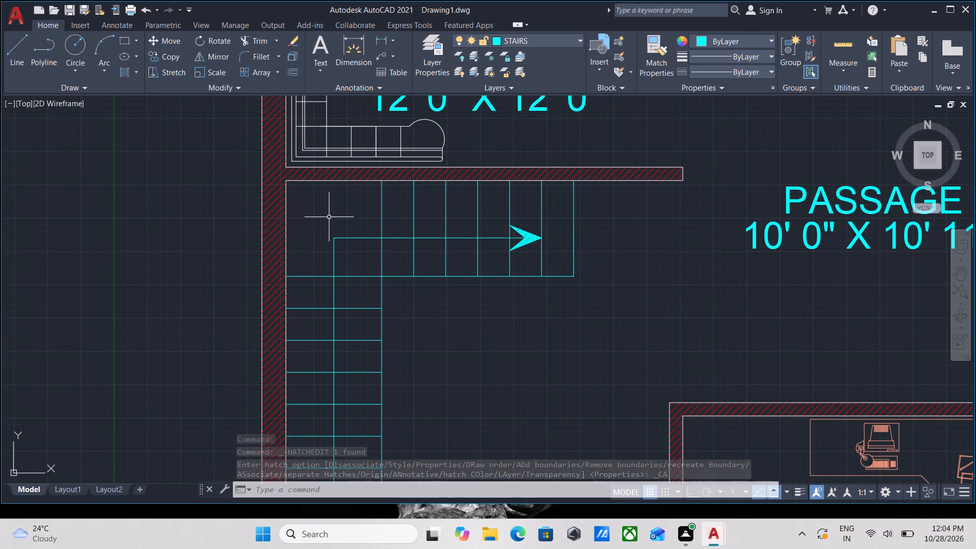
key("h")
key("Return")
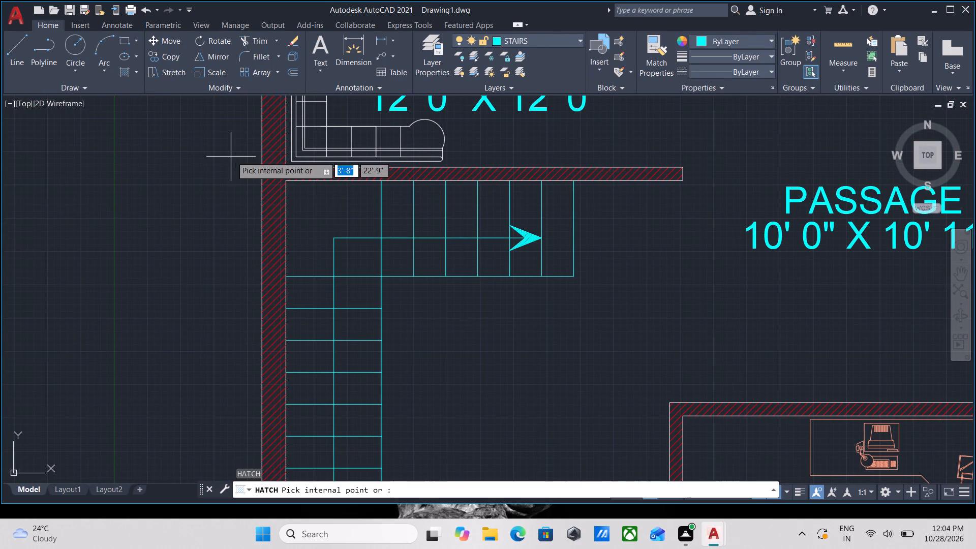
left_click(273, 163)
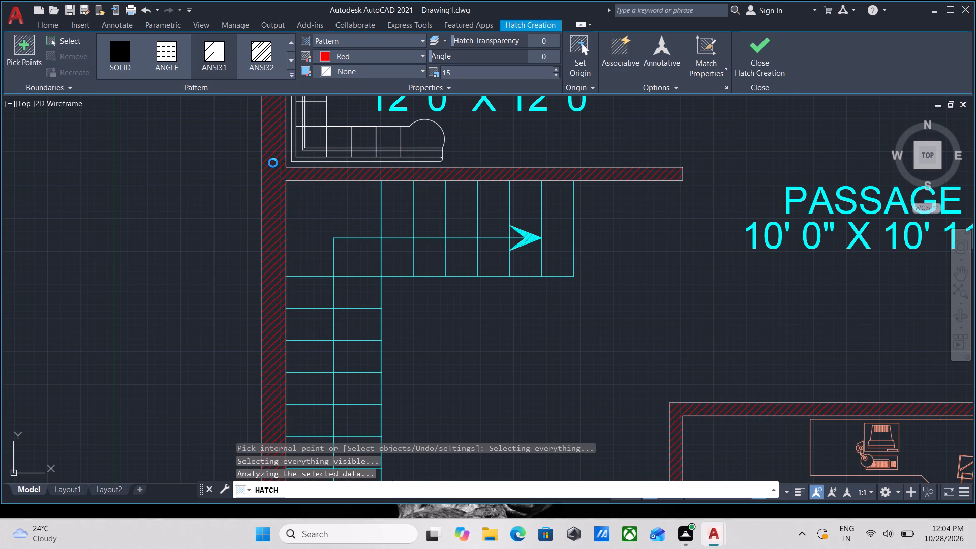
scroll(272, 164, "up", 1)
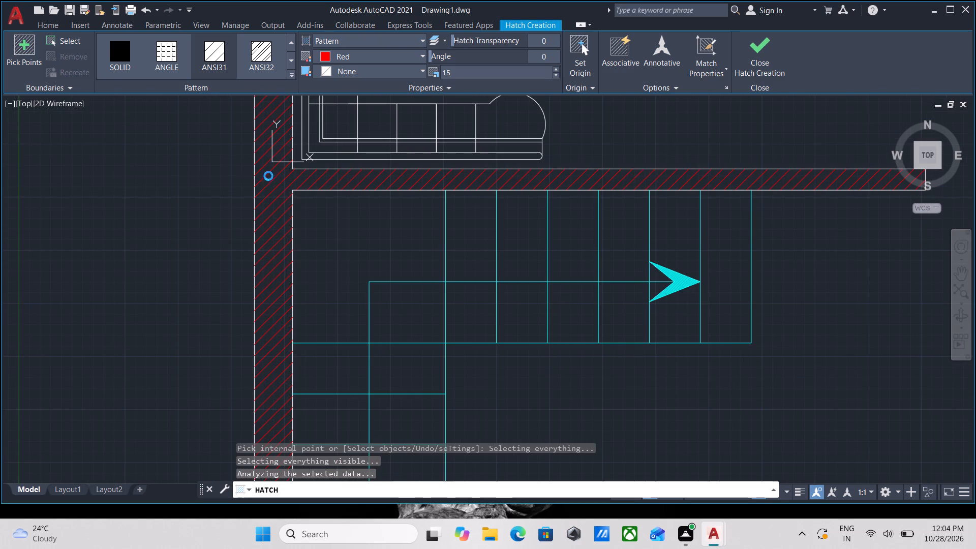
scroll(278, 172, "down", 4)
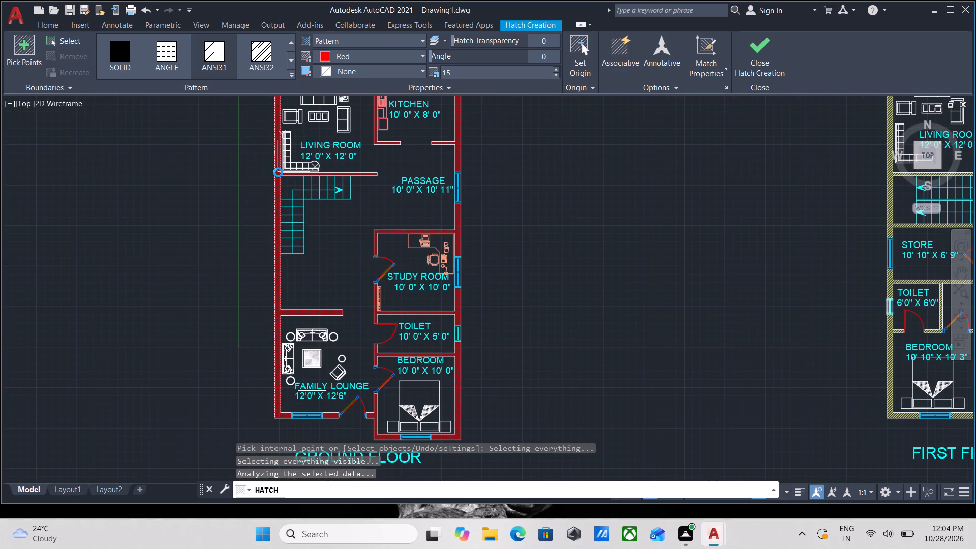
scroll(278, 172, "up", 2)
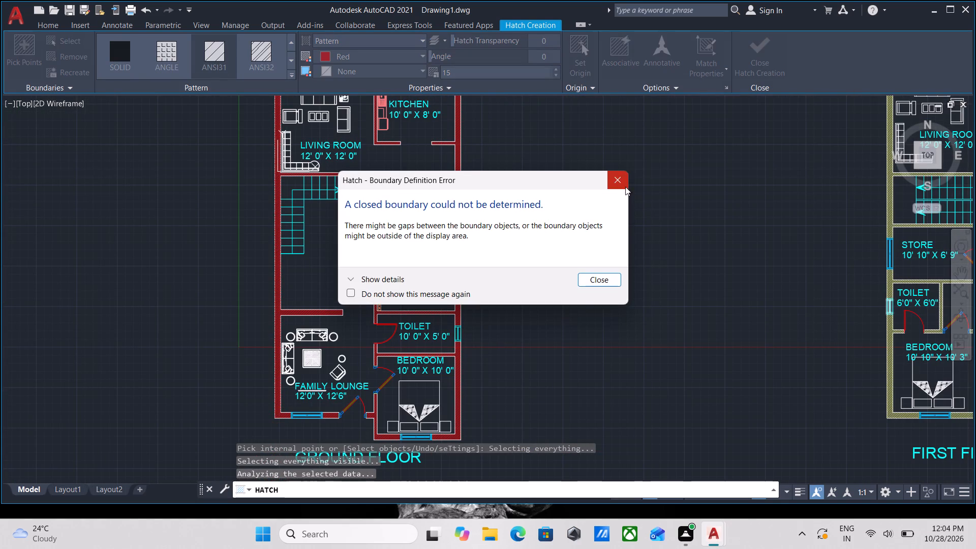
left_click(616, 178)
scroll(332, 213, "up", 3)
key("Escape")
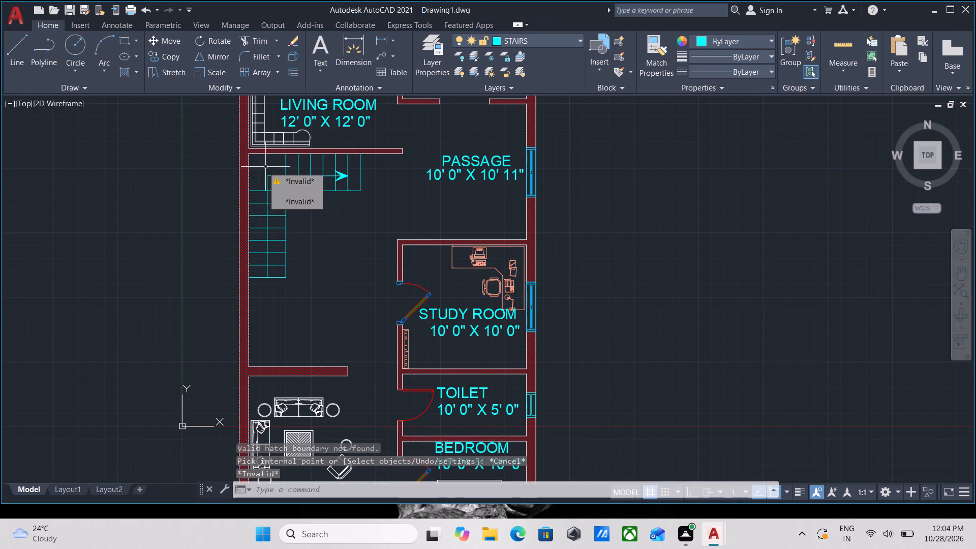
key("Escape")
Change the wall hatch colour of the GROUND FLOOR plan to olive yellow 200,201,45.
scroll(236, 178, "up", 3)
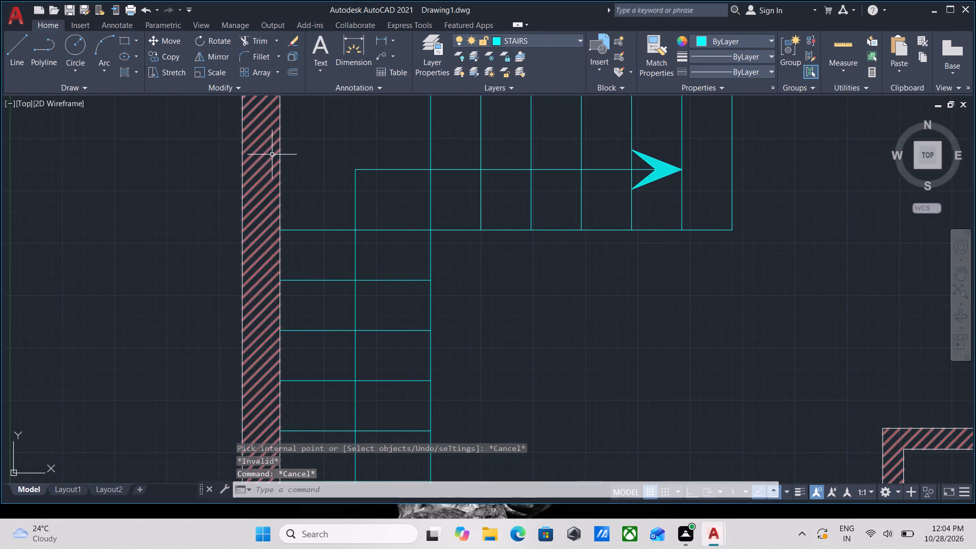
left_click(263, 160)
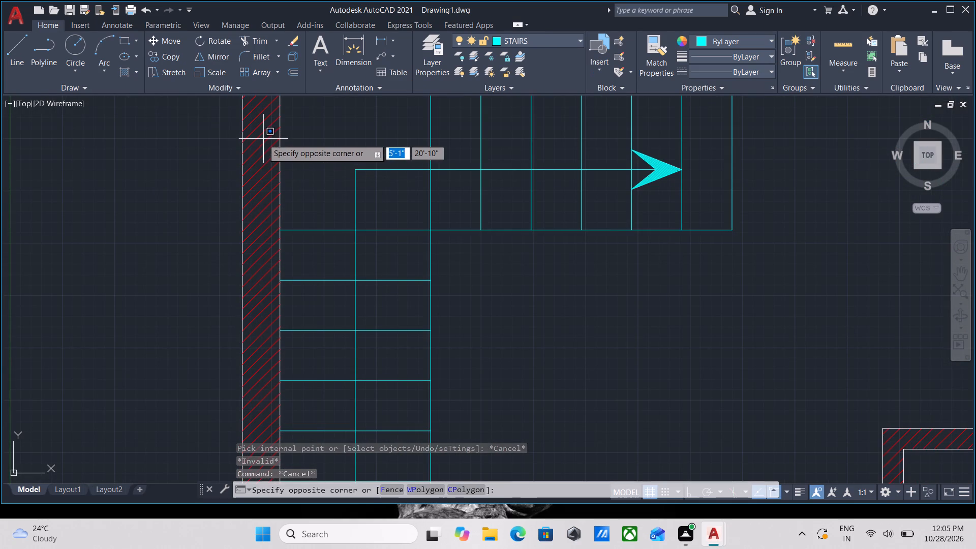
left_click(251, 127)
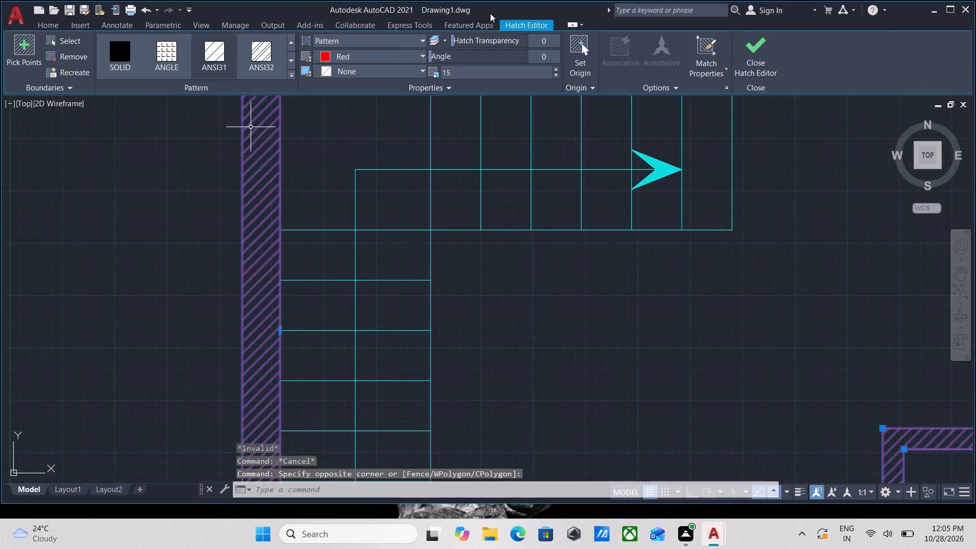
left_click(320, 55)
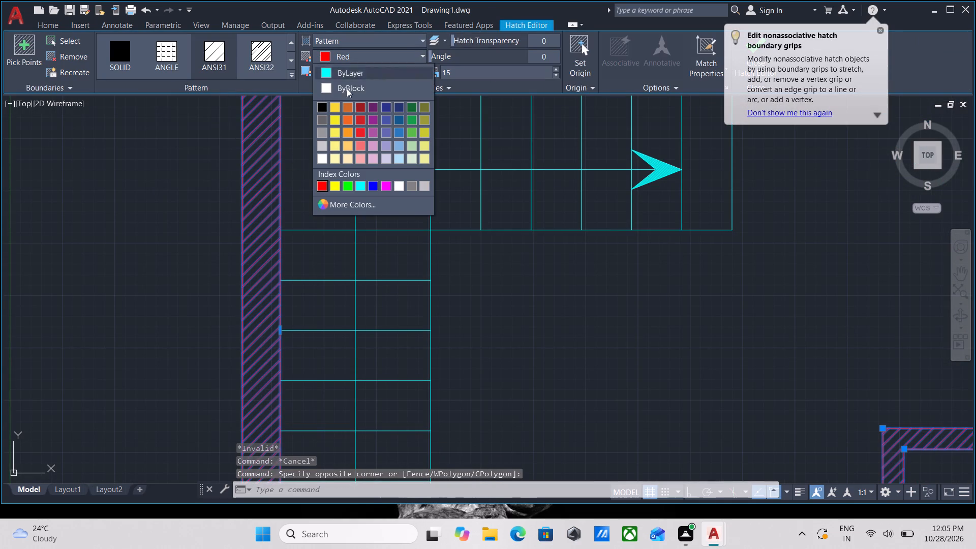
left_click(426, 131)
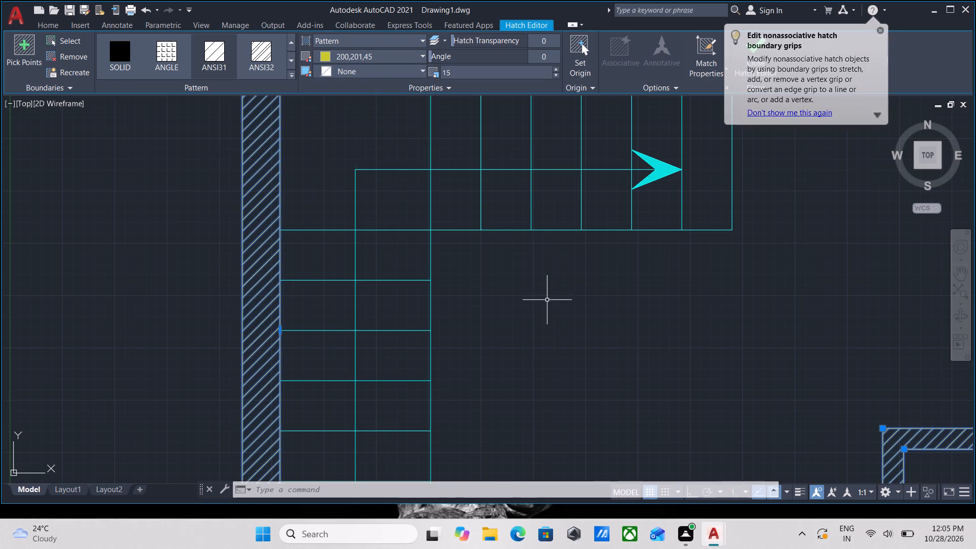
left_click(547, 300)
scroll(547, 295, "down", 3)
middle_click_drag(547, 295, 504, 253)
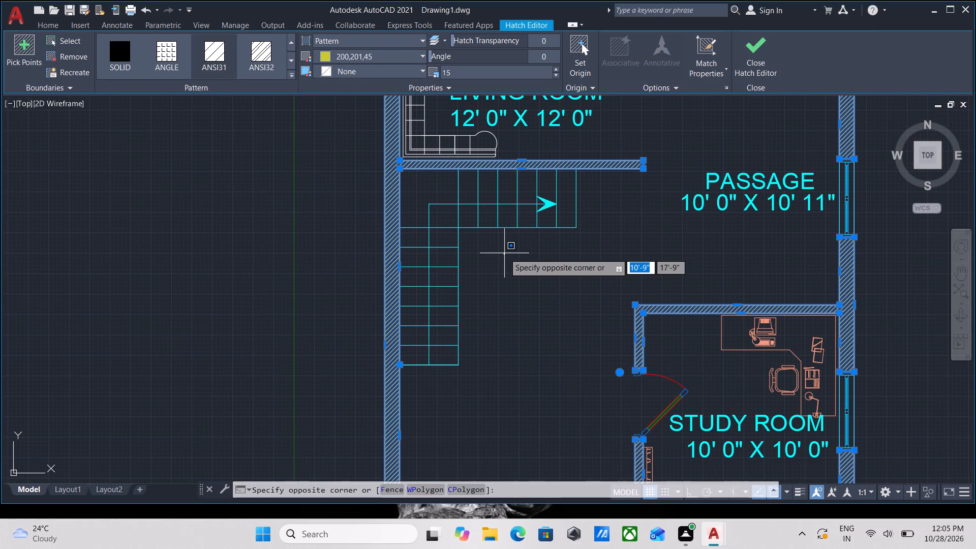
key("Escape")
key("Escape")
key("Escape")
Examine the recoloured GROUND FLOOR plan, from the living room and kitchen to the family lounge and bedroom.
scroll(533, 247, "down", 1)
middle_click_drag(575, 246, 503, 296)
middle_click_drag(574, 243, 538, 314)
scroll(430, 253, "up", 2)
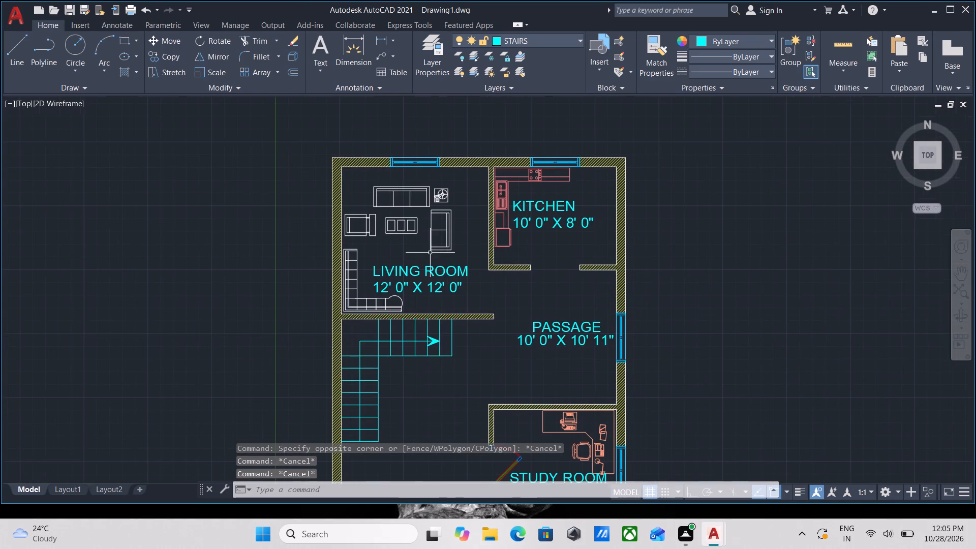
scroll(430, 253, "up", 1)
scroll(474, 240, "down", 3)
middle_click_drag(474, 240, 368, 331)
scroll(436, 298, "down", 2)
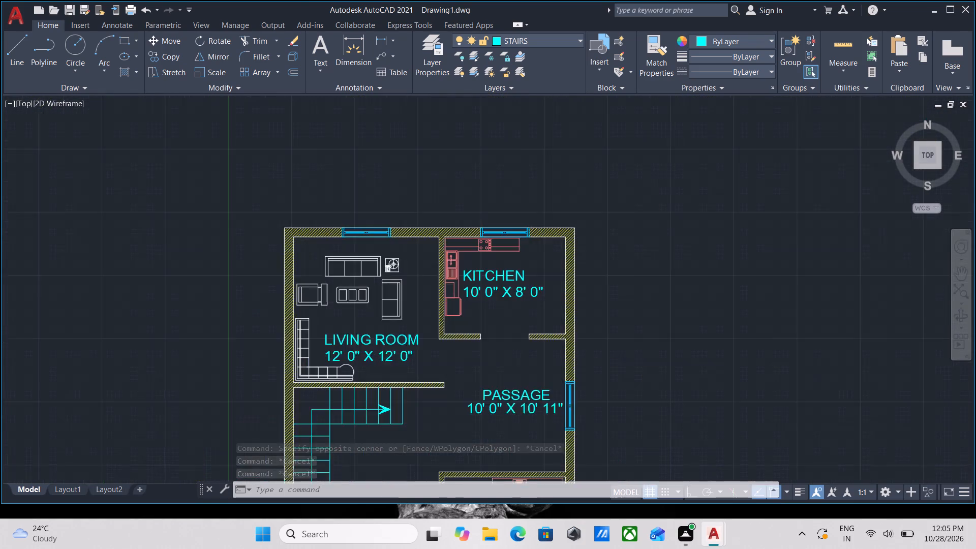
middle_click_drag(607, 304, 331, 231)
middle_click_drag(680, 251, 543, 222)
middle_click_drag(306, 318, 526, 209)
middle_click_drag(297, 343, 365, 278)
scroll(365, 278, "down", 1)
scroll(382, 277, "up", 2)
scroll(317, 324, "up", 1)
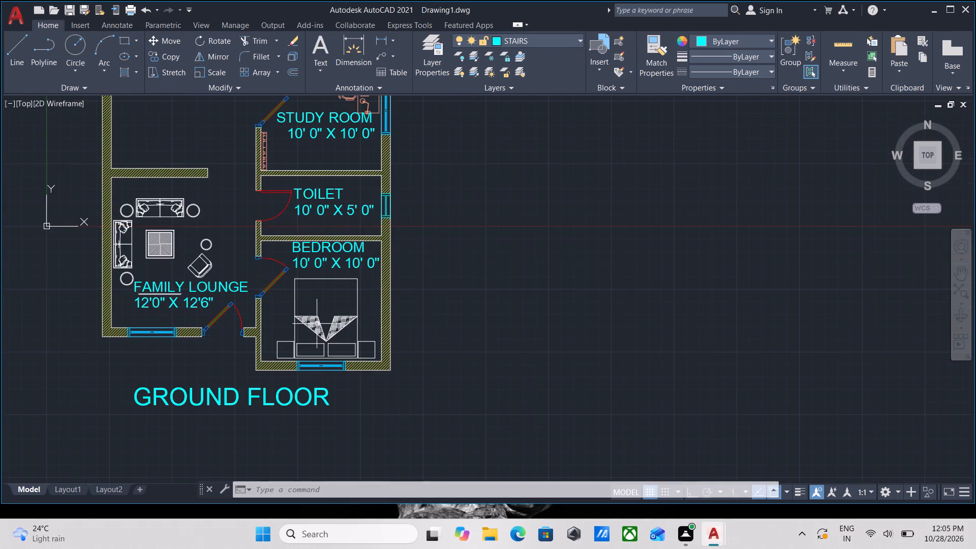
middle_click_drag(317, 323, 534, 373)
scroll(383, 326, "down", 2)
middle_click_drag(380, 324, 411, 343)
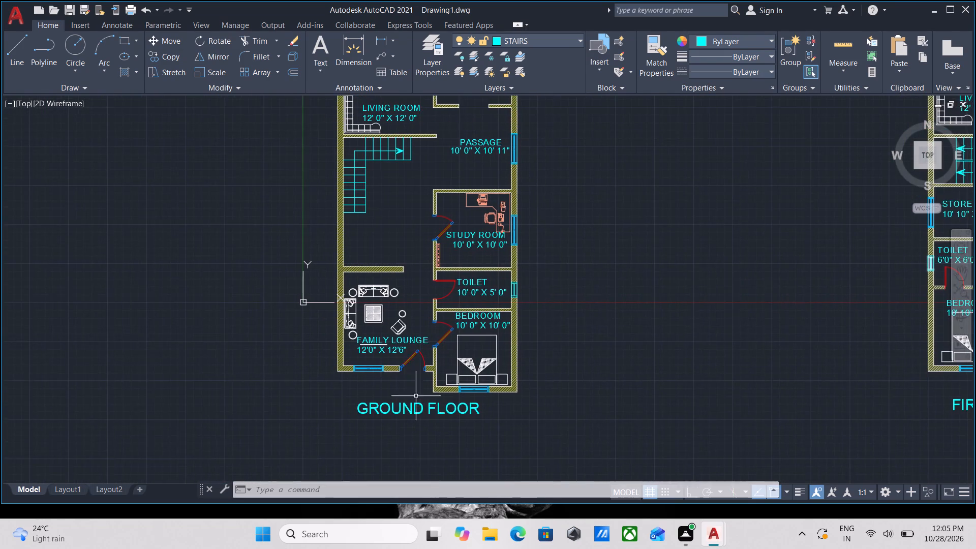
Move the bed in the ground-floor bedroom slightly straight north, away from the window wall.
scroll(454, 394, "up", 3)
scroll(588, 292, "up", 1)
left_click(621, 251)
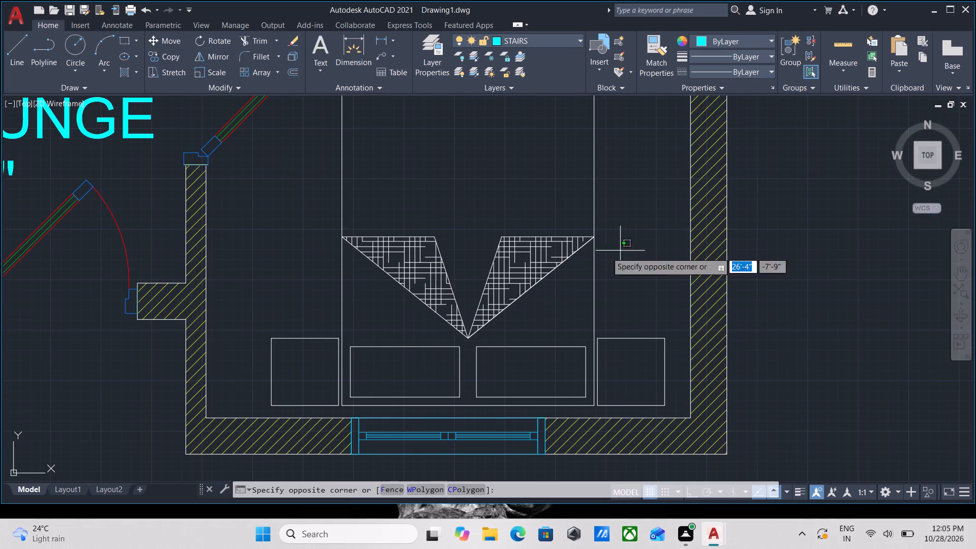
left_click(501, 218)
scroll(501, 218, "down", 2)
middle_click_drag(501, 218, 516, 324)
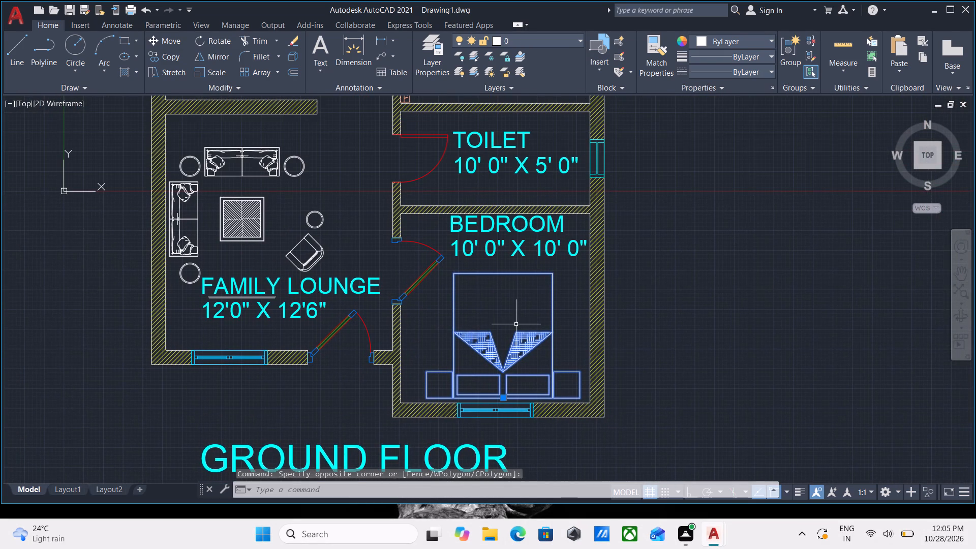
key("m")
key("Return")
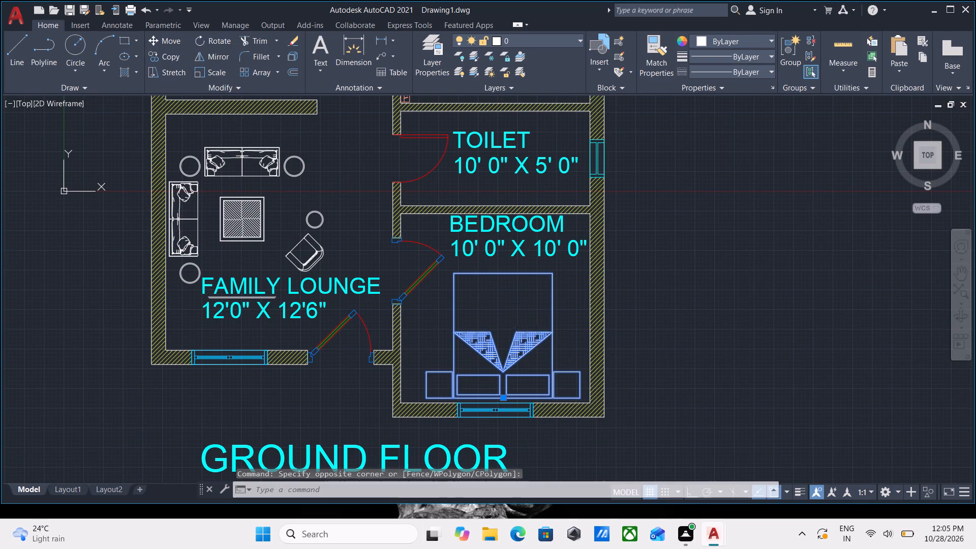
scroll(437, 270, "up", 2)
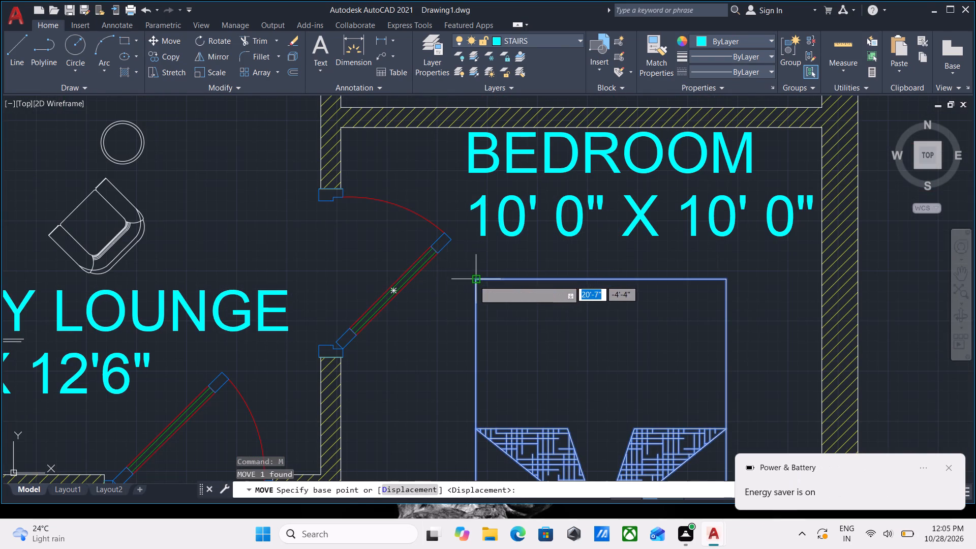
left_click(474, 280)
left_click(473, 254)
scroll(477, 253, "down", 2)
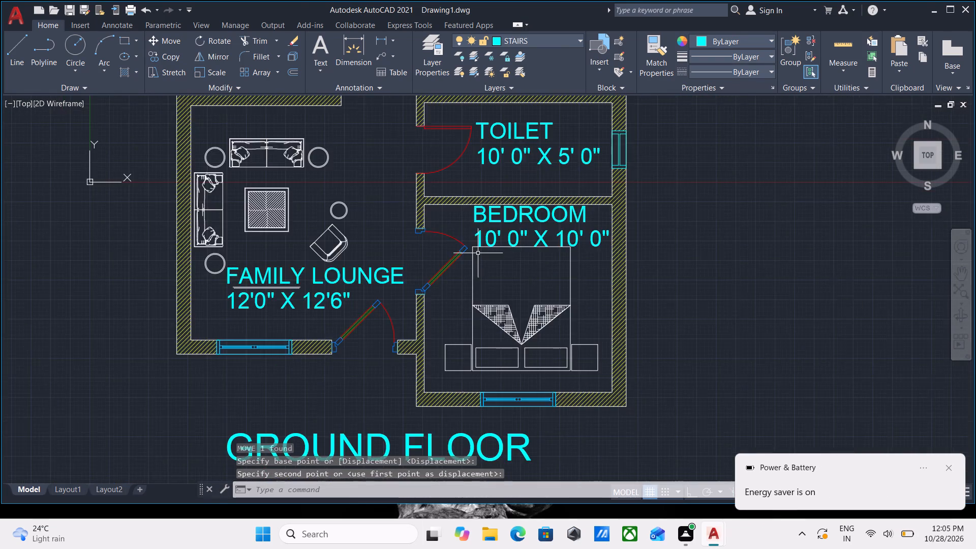
Move the BEDROOM label of the first floor's 10' 10" X 10' 3" bedroom about 1 foot north.
scroll(498, 257, "down", 1)
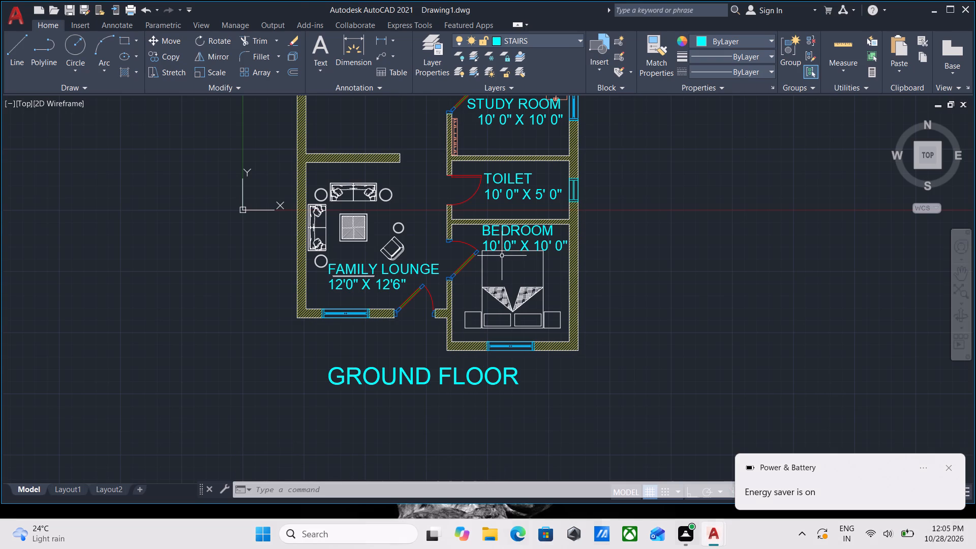
scroll(433, 239, "down", 1)
middle_click_drag(573, 260, 517, 284)
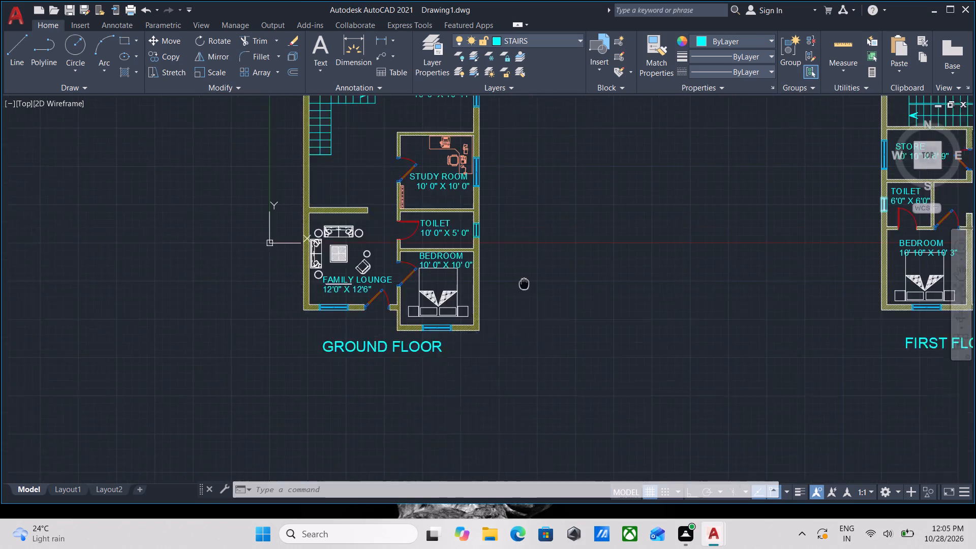
middle_click_drag(517, 284, 380, 321)
middle_click_drag(525, 300, 200, 315)
scroll(420, 309, "up", 2)
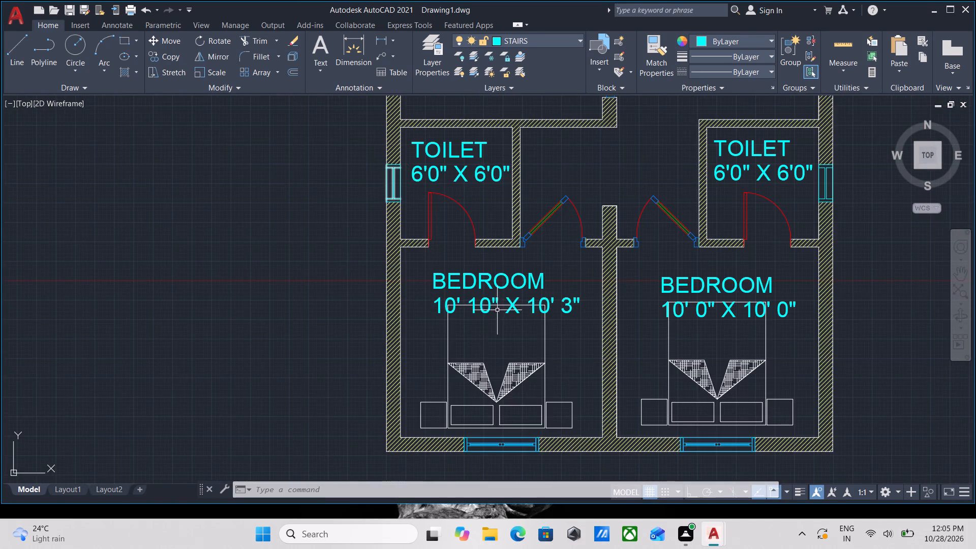
scroll(497, 310, "down", 1)
scroll(524, 347, "up", 1)
middle_click_drag(455, 318, 448, 362)
scroll(476, 304, "up", 2)
left_click(475, 260)
left_click(367, 294)
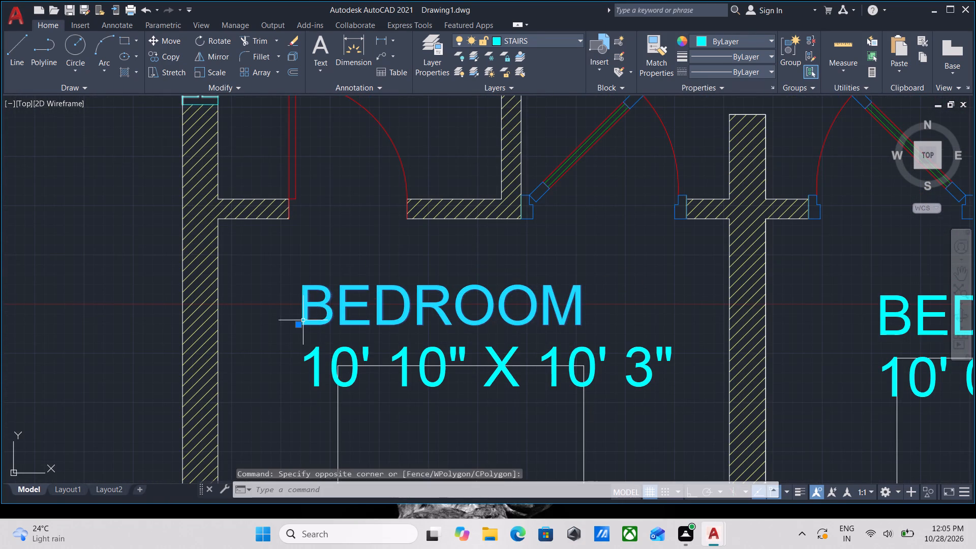
left_click(299, 326)
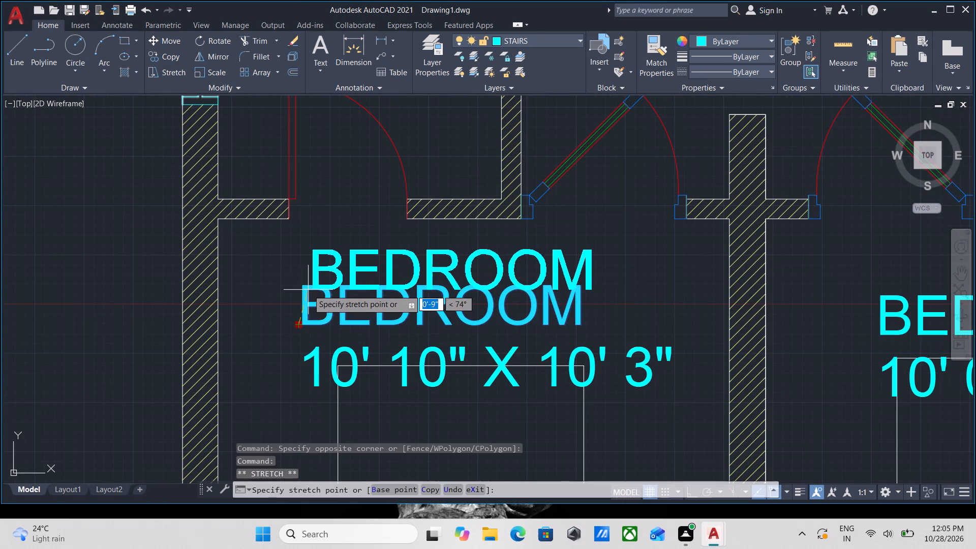
left_click(302, 271)
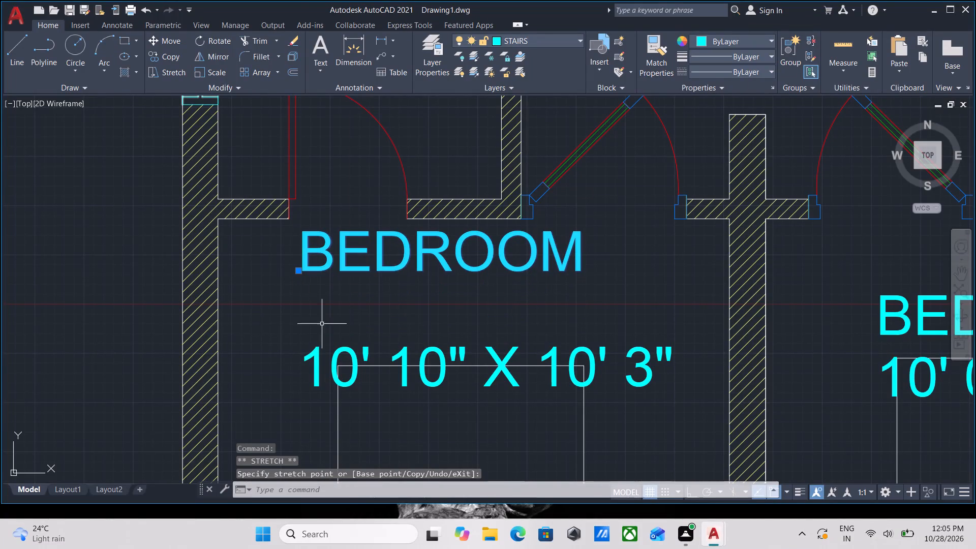
Move the 10' 10" X 10' 3" size text about 1'-3" north so it sits directly below its BEDROOM label.
left_click(312, 355)
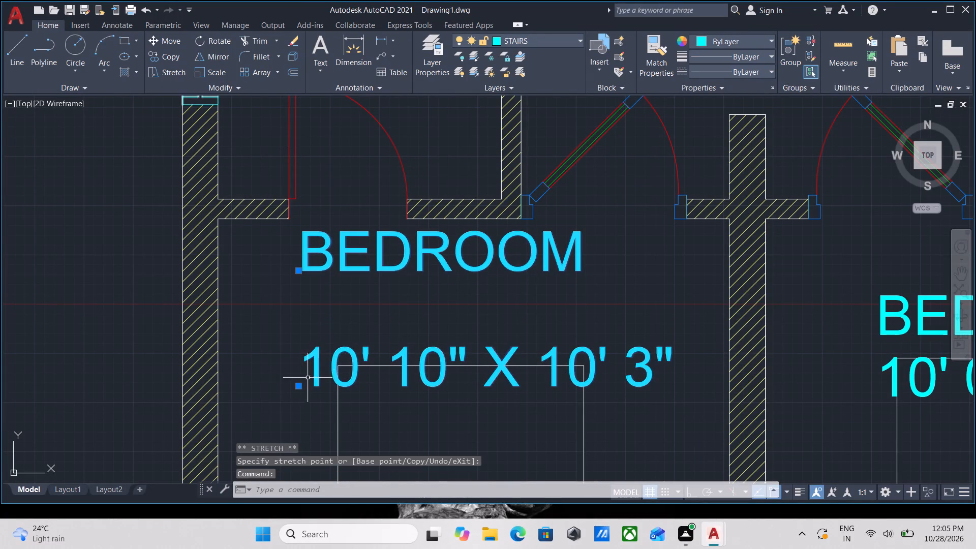
left_click(298, 386)
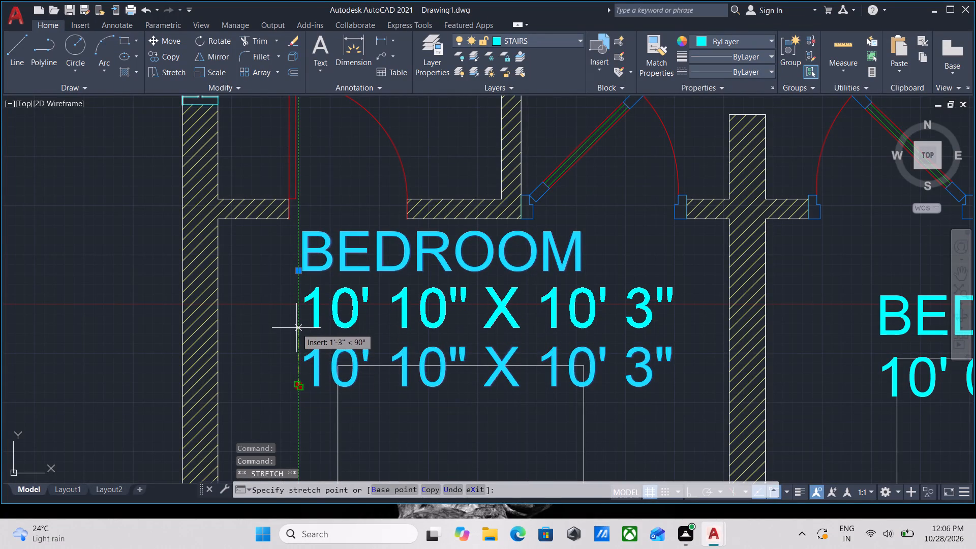
left_click(296, 328)
scroll(326, 334, "down", 2)
middle_click_drag(326, 334, 216, 338)
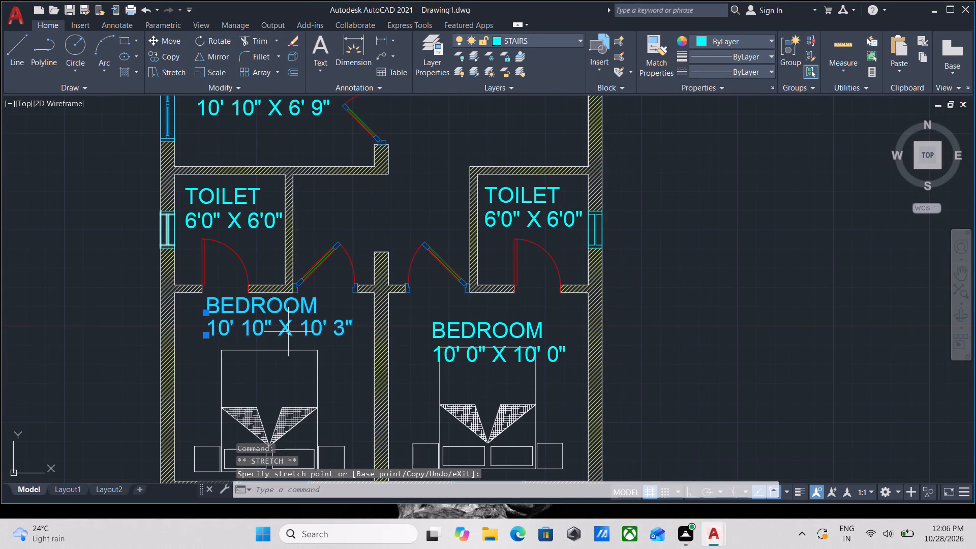
key("Escape")
Move the BEDROOM label of the first floor's 10' 0" X 10' 0" bedroom about 1 foot straight north.
scroll(469, 324, "up", 2)
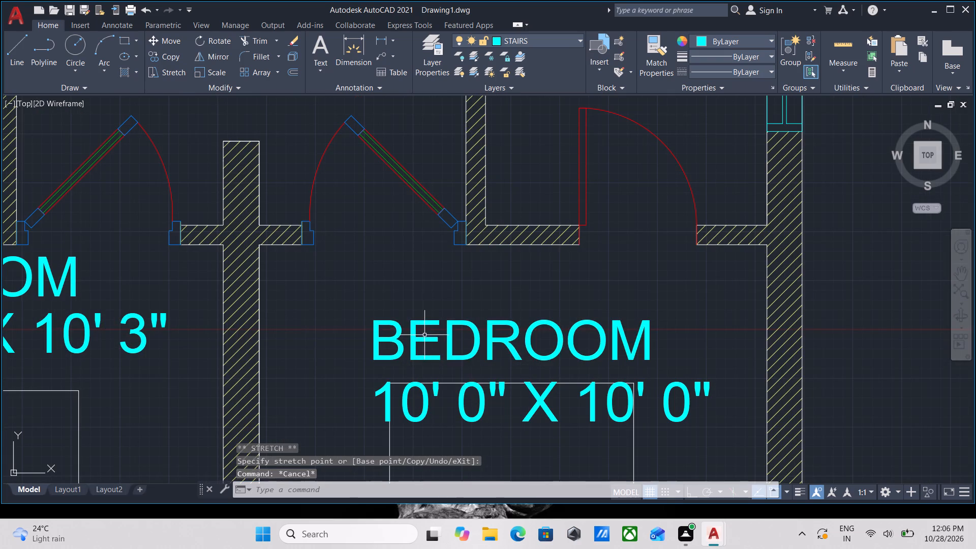
left_click(423, 335)
left_click(401, 326)
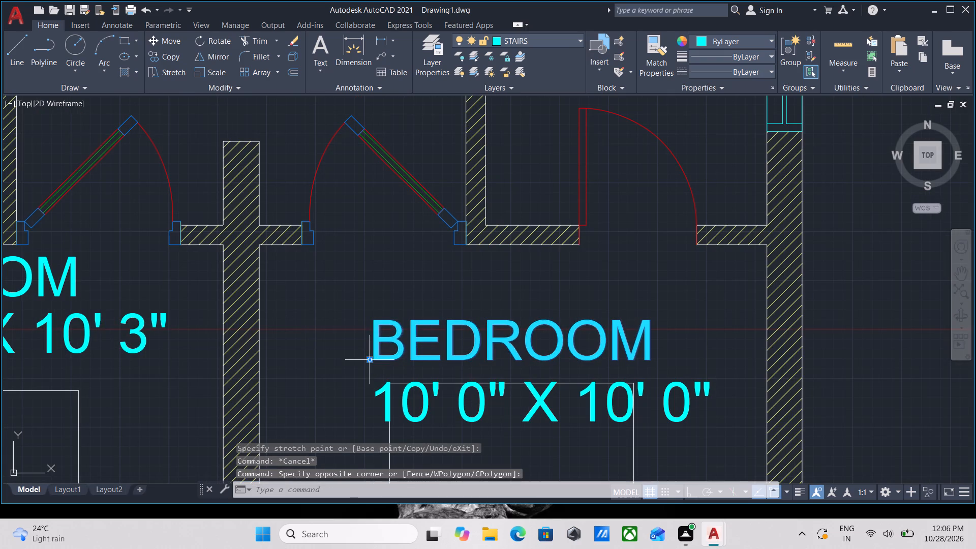
left_click(367, 362)
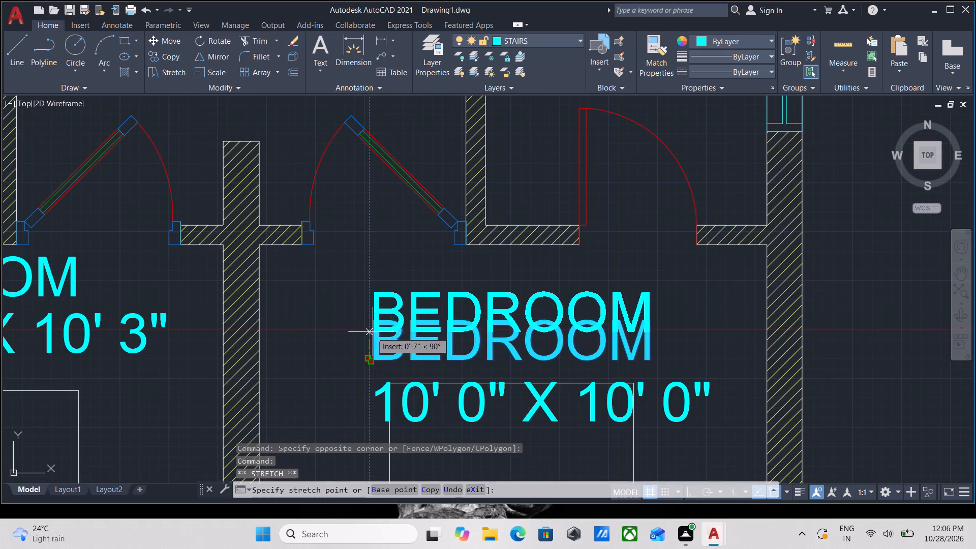
left_click(367, 306)
key("Escape")
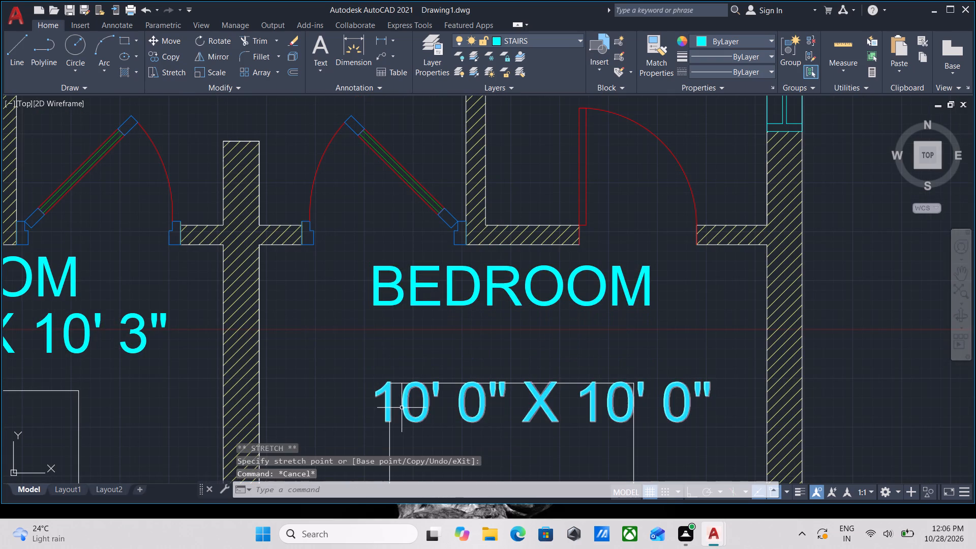
Move the first-floor 10' 0" X 10' 0" bedroom size text about 1'-0" north, clear of the bed.
left_click(380, 395)
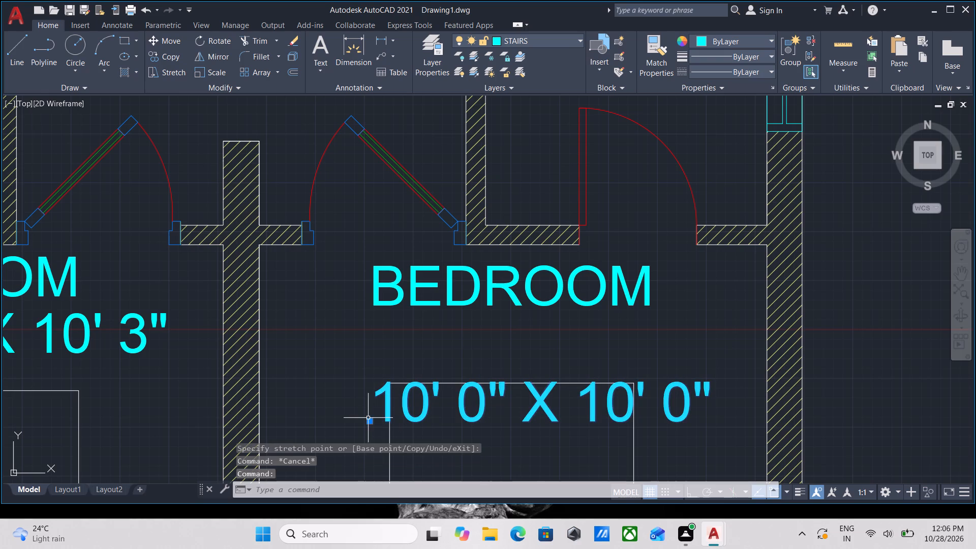
left_click(369, 419)
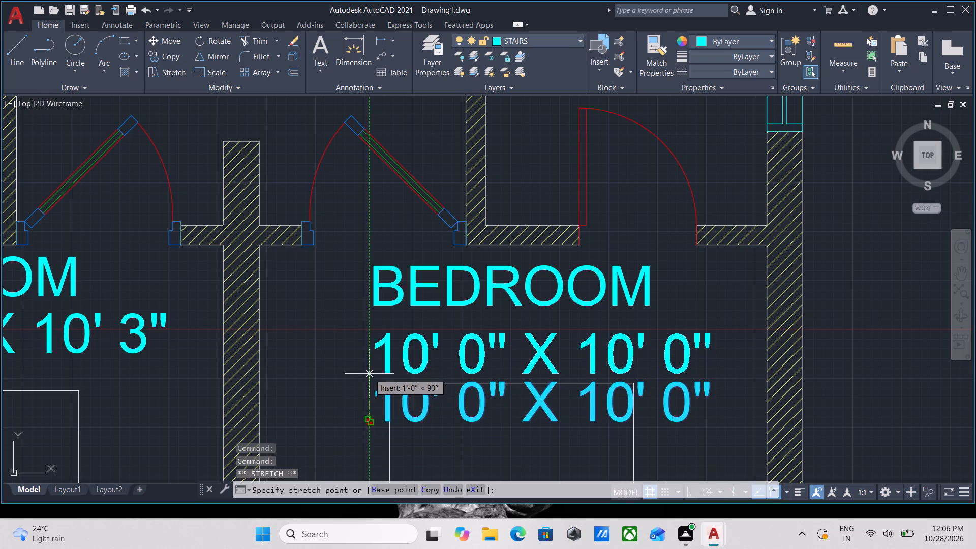
left_click(369, 374)
key("Escape")
Examine the FIRST FLOOR bedroom labels and compare the overall layout of the FIRST FLOOR and GROUND FLOOR plans.
scroll(375, 372, "down", 5)
middle_click_drag(296, 367, 386, 342)
scroll(468, 313, "up", 2)
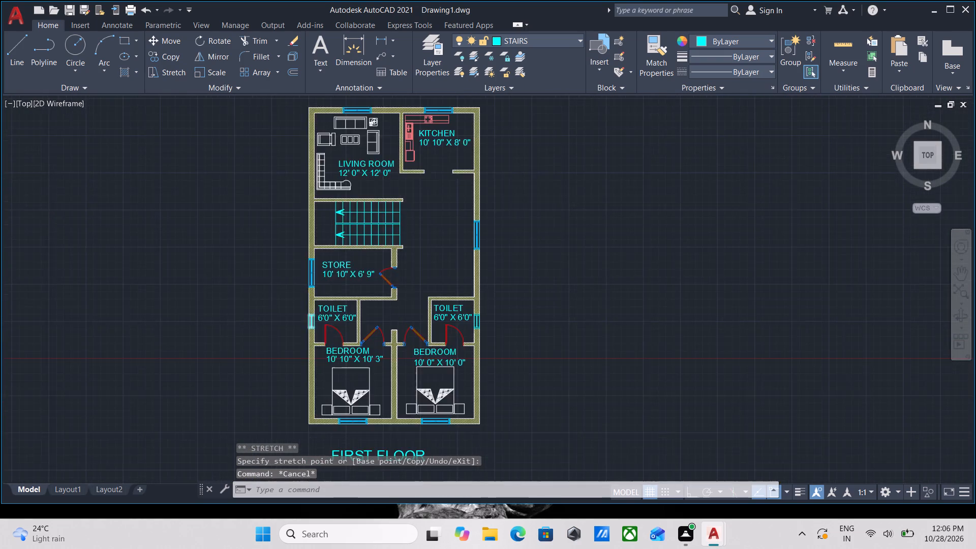
scroll(419, 327, "up", 2)
middle_click_drag(350, 327, 543, 338)
scroll(457, 344, "down", 3)
middle_click_drag(455, 344, 603, 352)
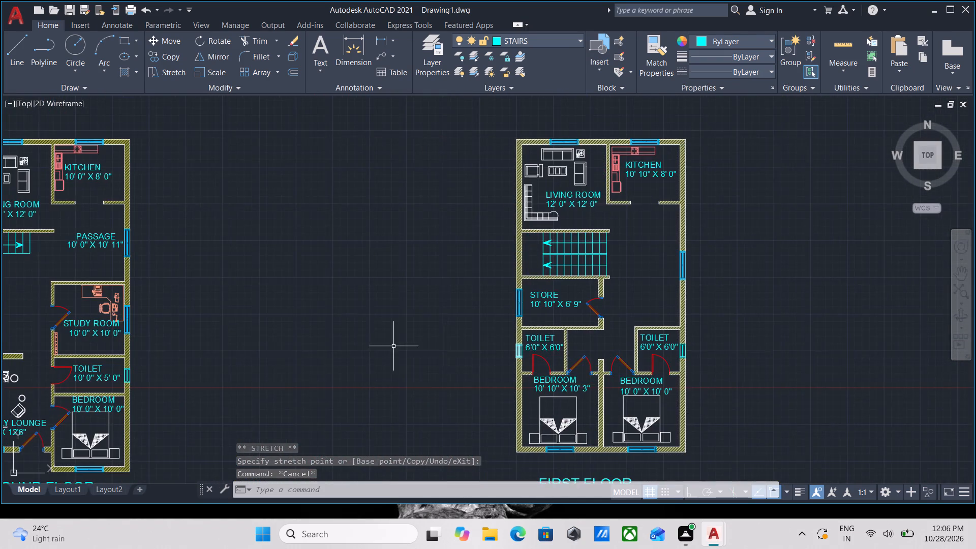
middle_click_drag(393, 346, 587, 301)
scroll(323, 323, "down", 1)
middle_click_drag(333, 323, 396, 321)
scroll(352, 269, "up", 2)
scroll(430, 266, "down", 2)
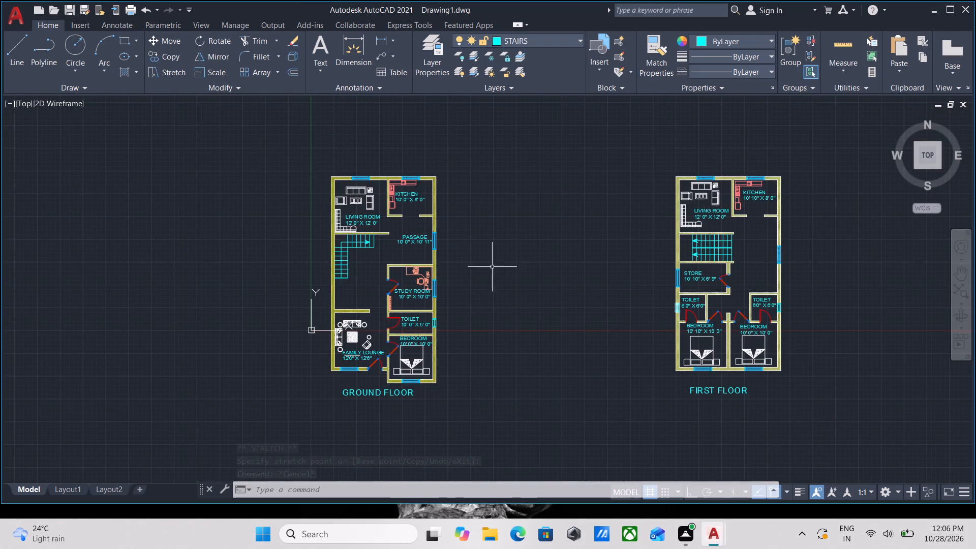
middle_click_drag(568, 286, 436, 261)
scroll(645, 298, "up", 4)
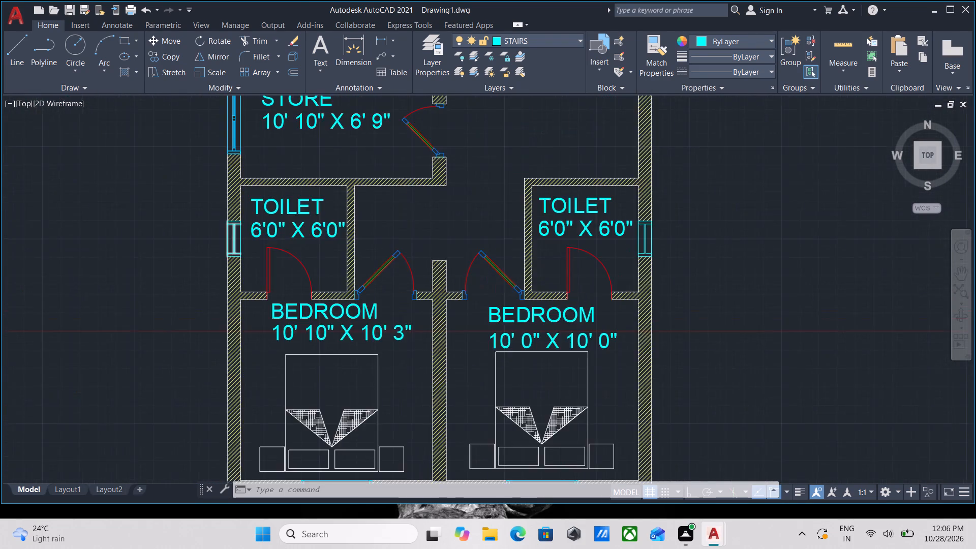
scroll(286, 248, "down", 3)
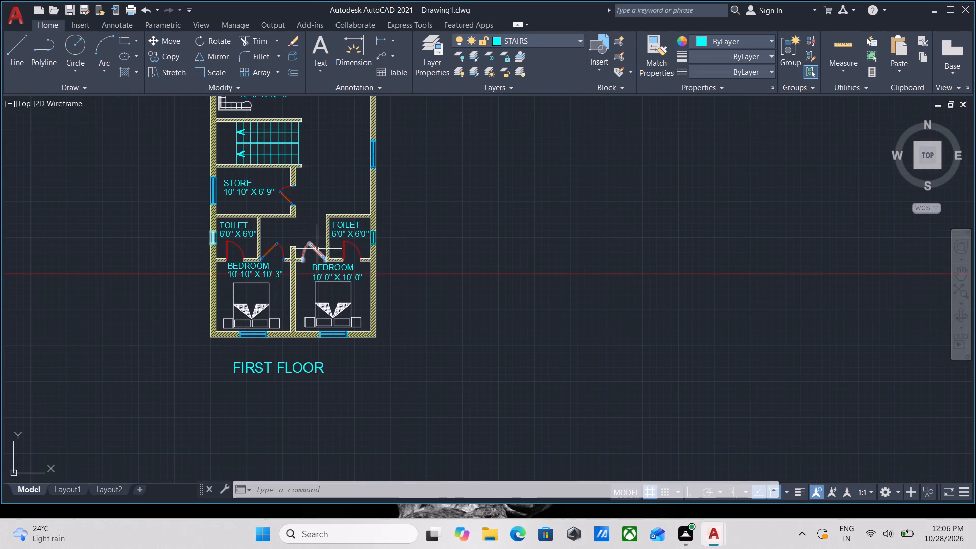
scroll(228, 319, "up", 2)
scroll(229, 303, "down", 1)
middle_click_drag(229, 303, 308, 419)
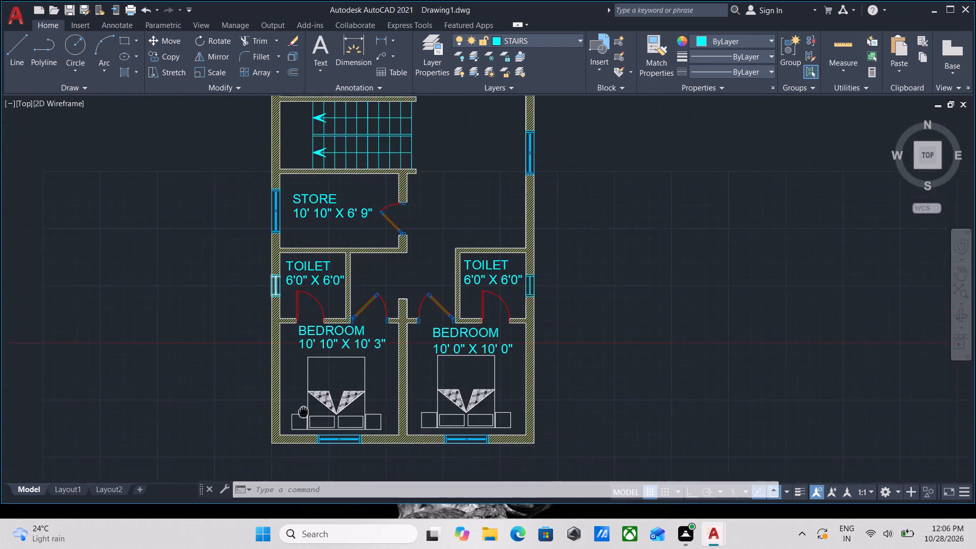
middle_click_drag(308, 419, 315, 434)
scroll(195, 321, "down", 2)
middle_click_drag(198, 325, 521, 358)
middle_click_drag(172, 349, 296, 345)
scroll(195, 325, "up", 1)
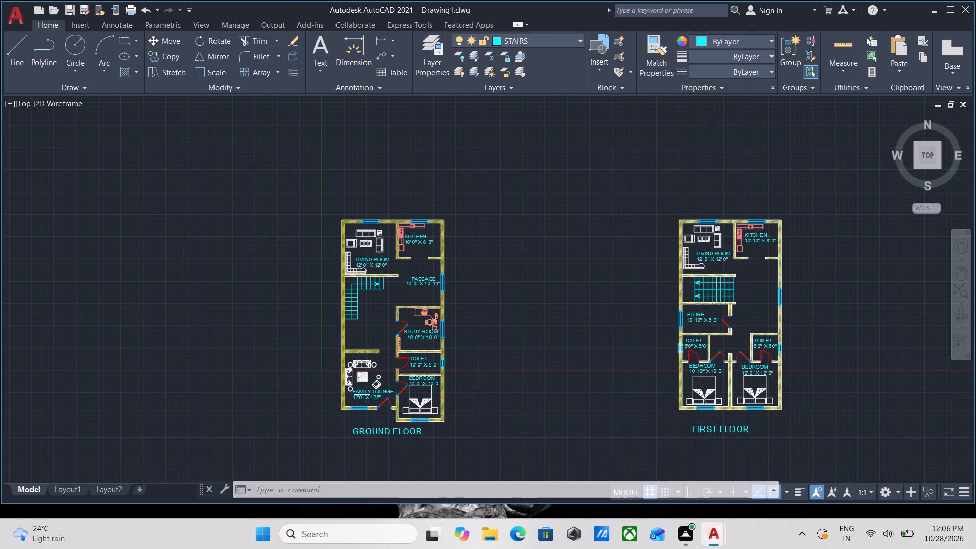
Add a vertical linear dimension outside the GROUND FLOOR plan's west wall, from its north outer corner to the family lounge's south outer corner.
type("DLI")
key("Return")
middle_click_drag(417, 242, 392, 280)
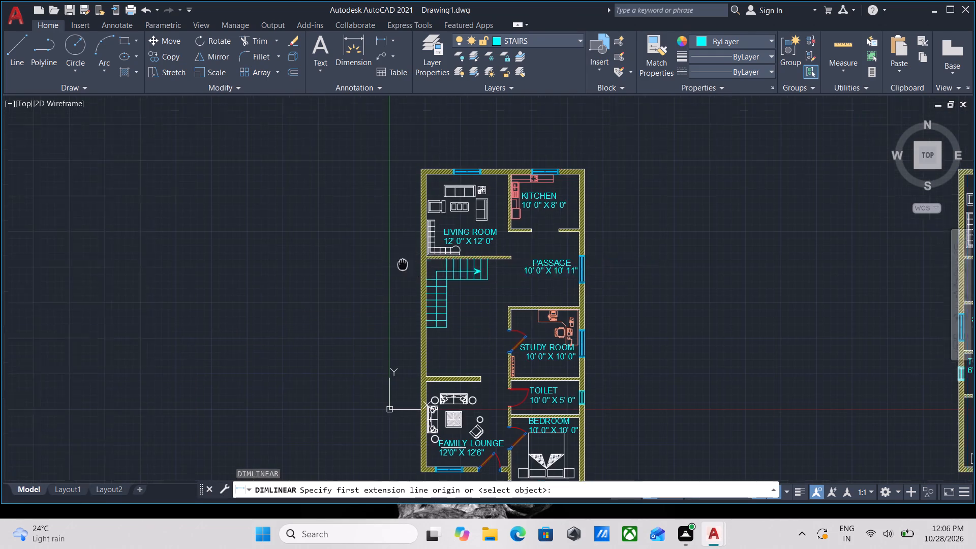
middle_click_drag(392, 280, 354, 356)
scroll(354, 356, "up", 1)
scroll(390, 194, "up", 2)
left_click(334, 265)
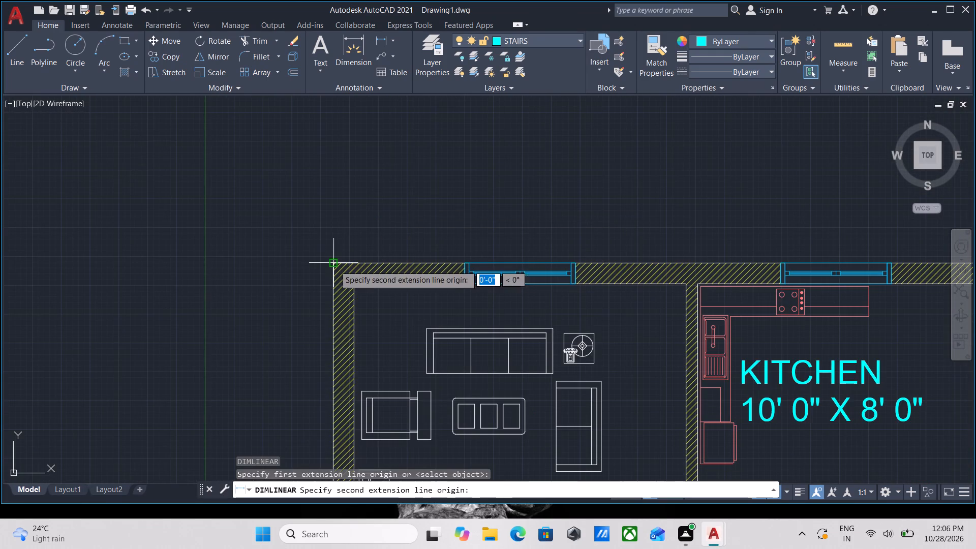
scroll(315, 411, "down", 3)
middle_click_drag(319, 402, 329, 219)
scroll(306, 330, "down", 1)
middle_click_drag(306, 331, 344, 234)
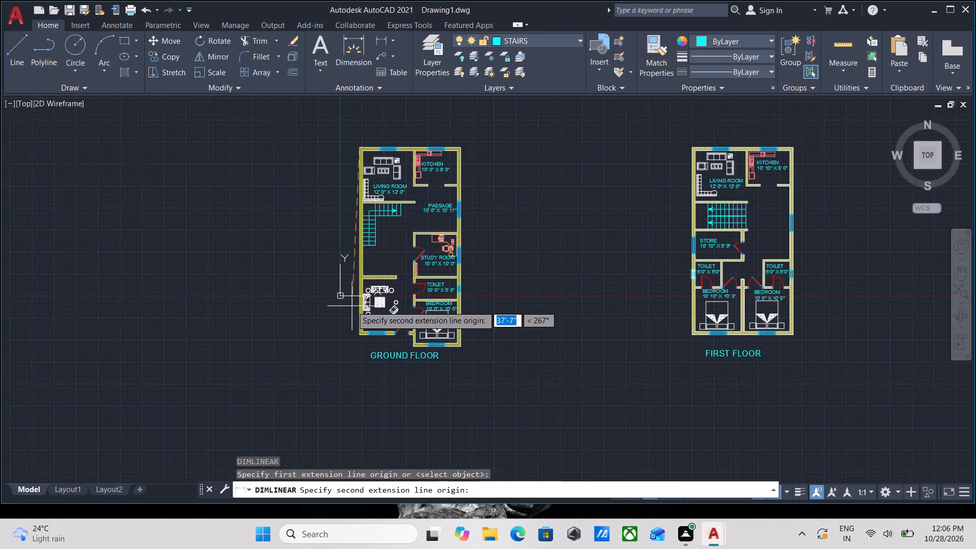
scroll(352, 306, "up", 3)
left_click(378, 422)
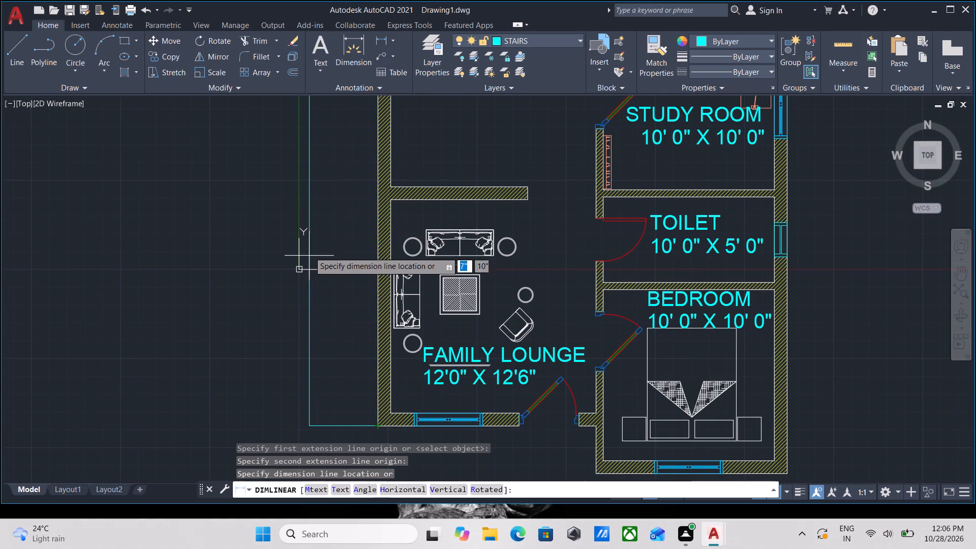
middle_click_drag(305, 234, 353, 454)
scroll(347, 274, "up", 3)
scroll(357, 268, "down", 3)
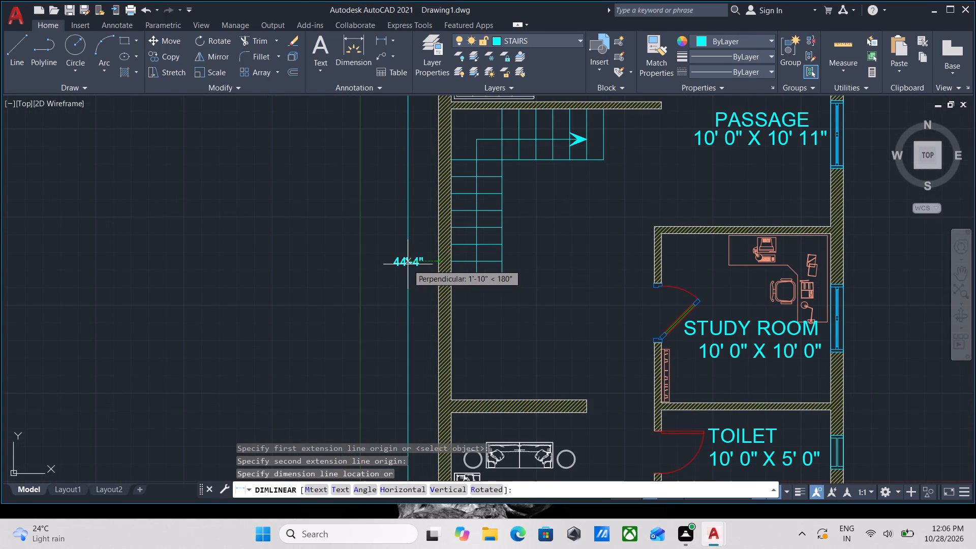
left_click(408, 264)
Add a horizontal linear dimension above the GROUND FLOOR plan's north wall, spanning the outer corners from living room to kitchen.
middle_click_drag(408, 264, 380, 429)
middle_click_drag(382, 284, 372, 435)
middle_click_drag(361, 289, 357, 342)
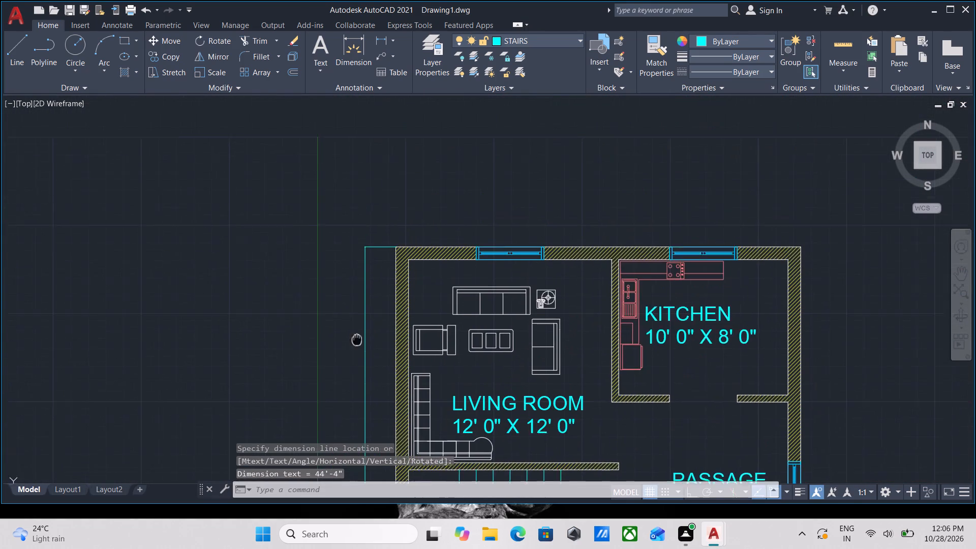
middle_click_drag(357, 342, 356, 360)
type("DLI")
key("Return")
scroll(394, 290, "up", 1)
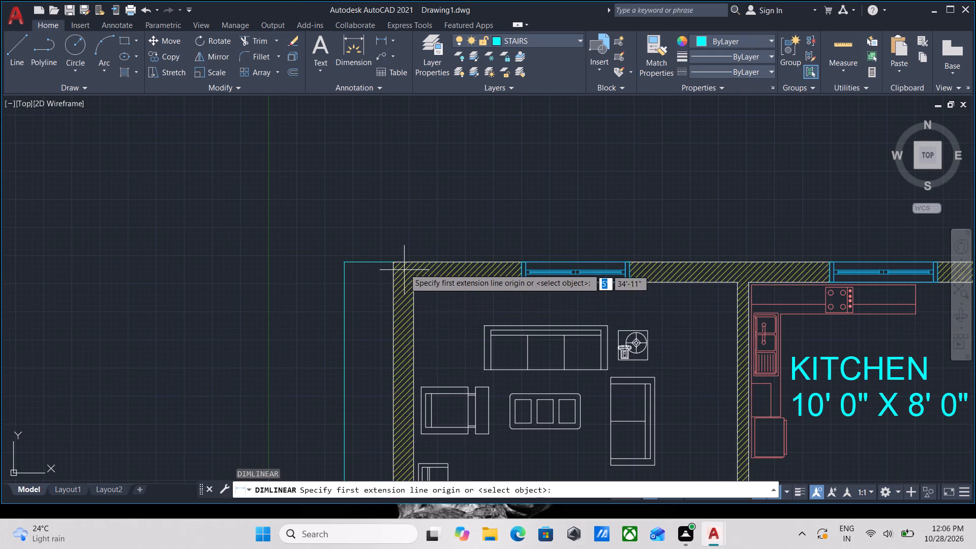
scroll(385, 250, "up", 2)
left_click(400, 276)
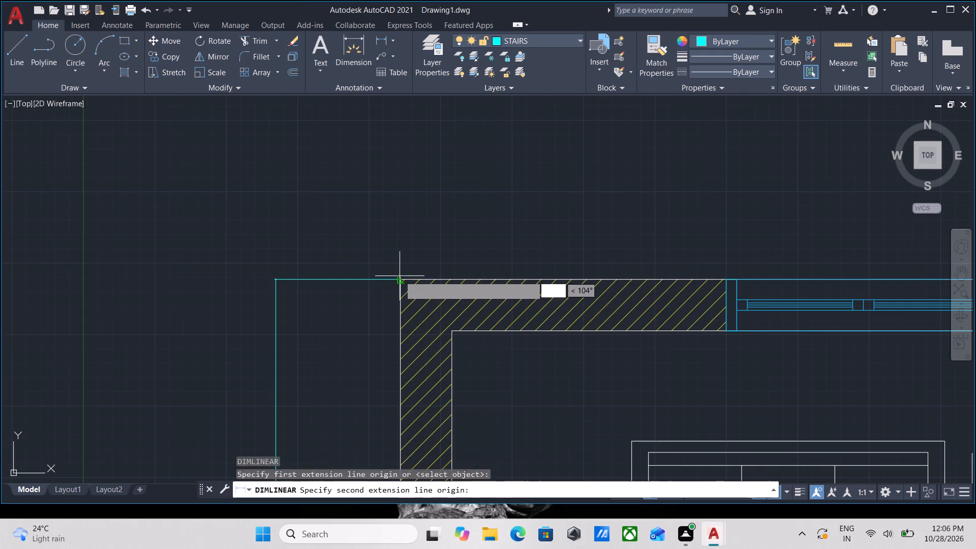
scroll(653, 268, "down", 2)
middle_click_drag(653, 268, 197, 285)
scroll(389, 273, "down", 1)
middle_click_drag(389, 274, 307, 304)
scroll(519, 317, "up", 1)
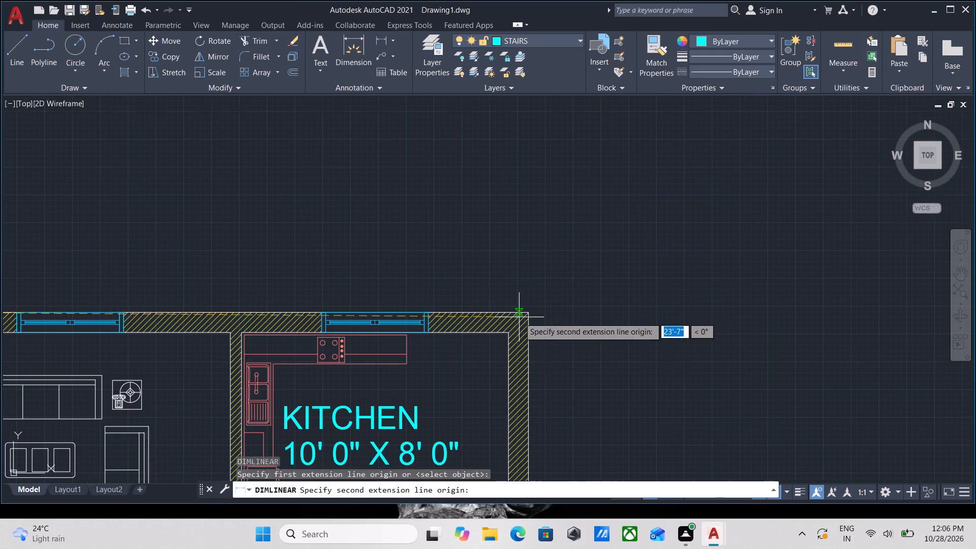
left_click(526, 314)
middle_click_drag(315, 241, 512, 238)
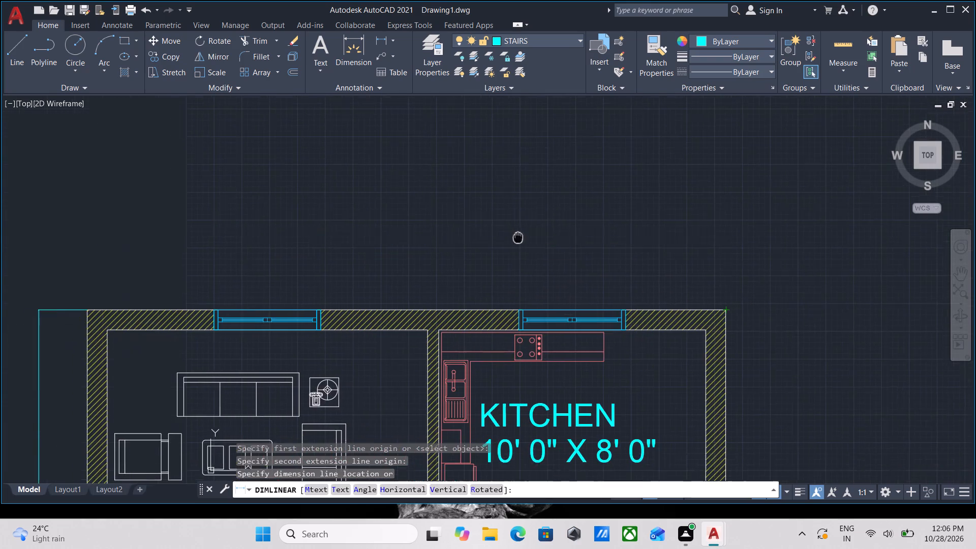
scroll(450, 237, "down", 1)
middle_click_drag(450, 237, 478, 252)
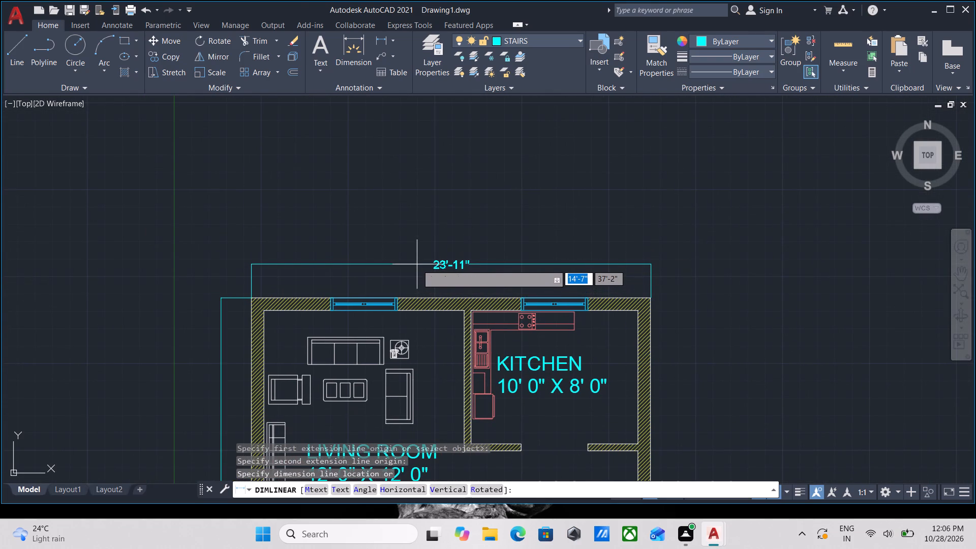
left_click(417, 257)
Assign the overall north-side and west-side dimensions of the GROUND FLOOR plan to the WALLS layer, keeping that layer's colour.
scroll(487, 260, "up", 2)
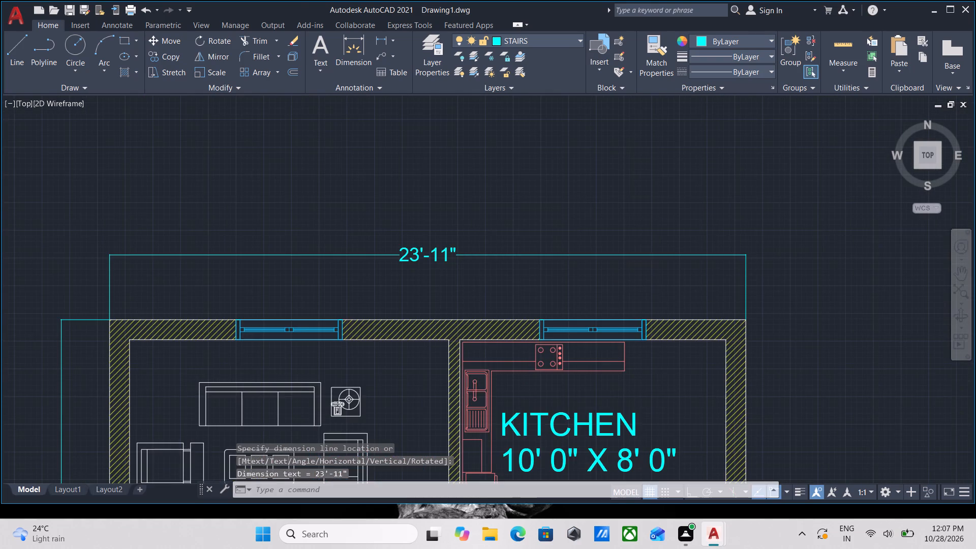
scroll(487, 260, "down", 1)
left_click_drag(498, 284, 481, 273)
left_click(365, 221)
middle_click_drag(65, 247, 345, 172)
scroll(276, 274, "down", 1)
middle_click_drag(279, 267, 314, 163)
scroll(278, 273, "down", 1)
scroll(326, 293, "down", 1)
middle_click_drag(335, 341, 329, 196)
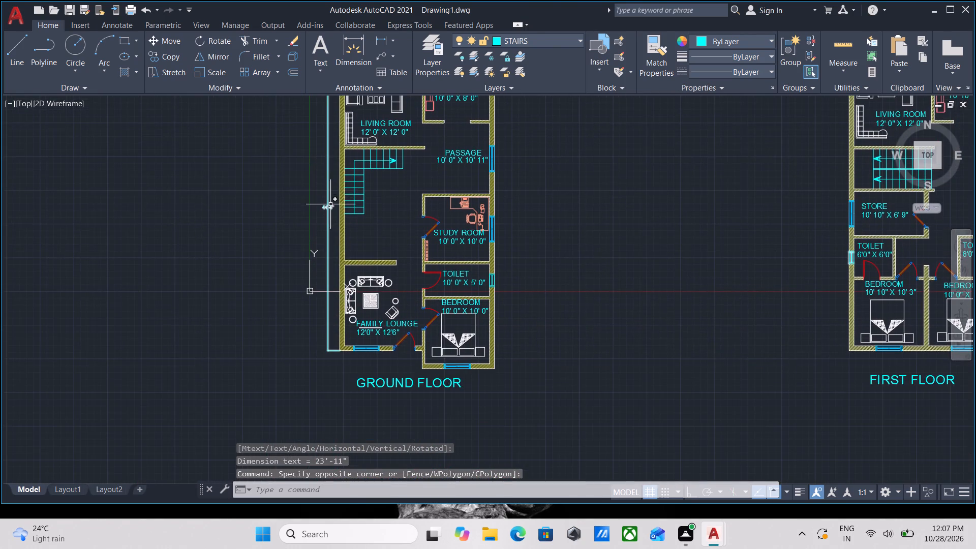
scroll(330, 204, "up", 2)
left_click(328, 250)
left_click(252, 163)
middle_click_drag(252, 168, 255, 362)
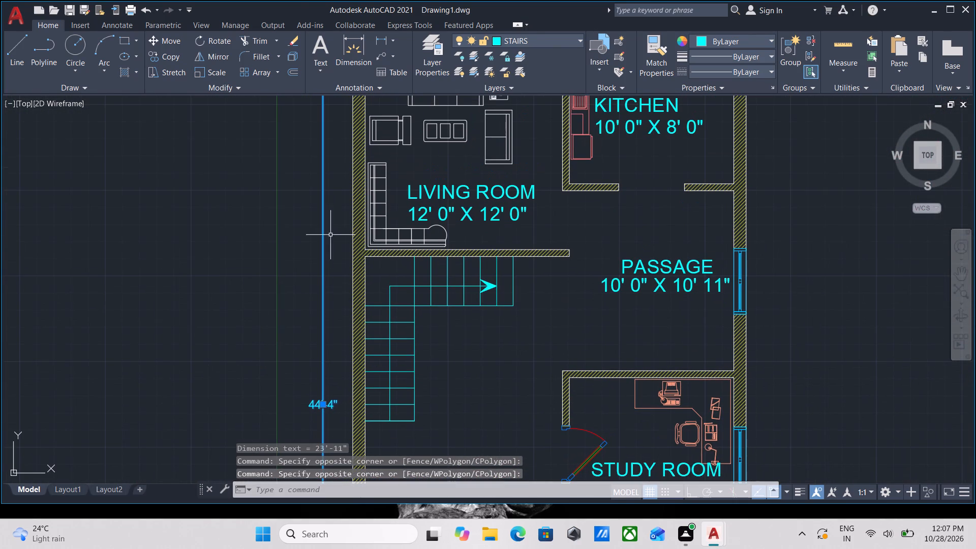
left_click(498, 37)
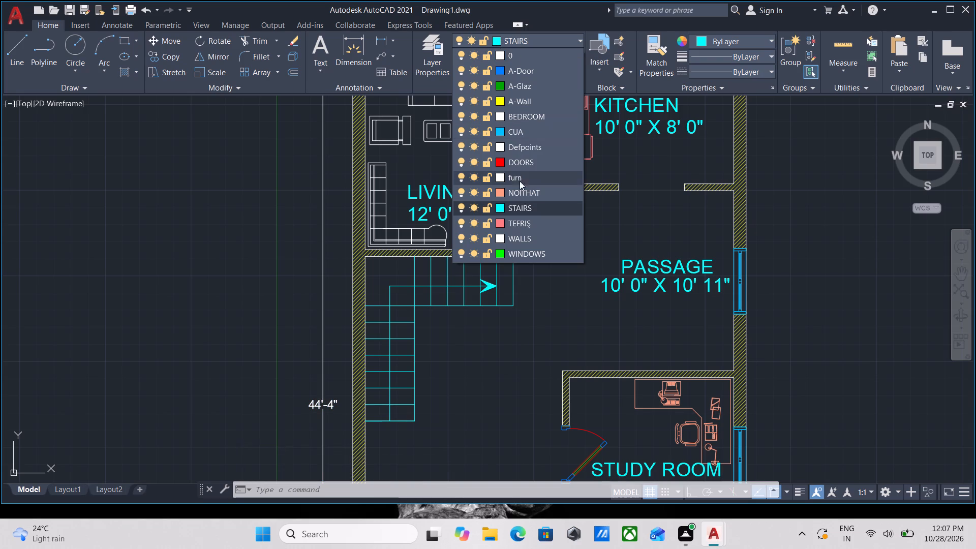
left_click(498, 239)
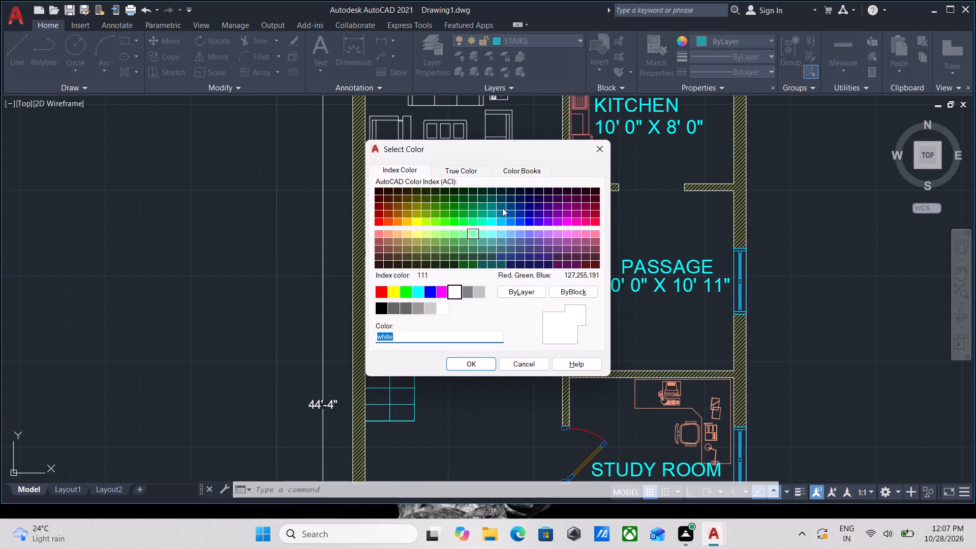
left_click(600, 144)
scroll(247, 358, "down", 2)
middle_click_drag(247, 359, 256, 449)
key("Escape")
Examine the GROUND FLOOR plan's overall dimensions alongside the FIRST FLOOR plan, including the west-side dimension text near the stairs.
scroll(363, 396, "up", 2)
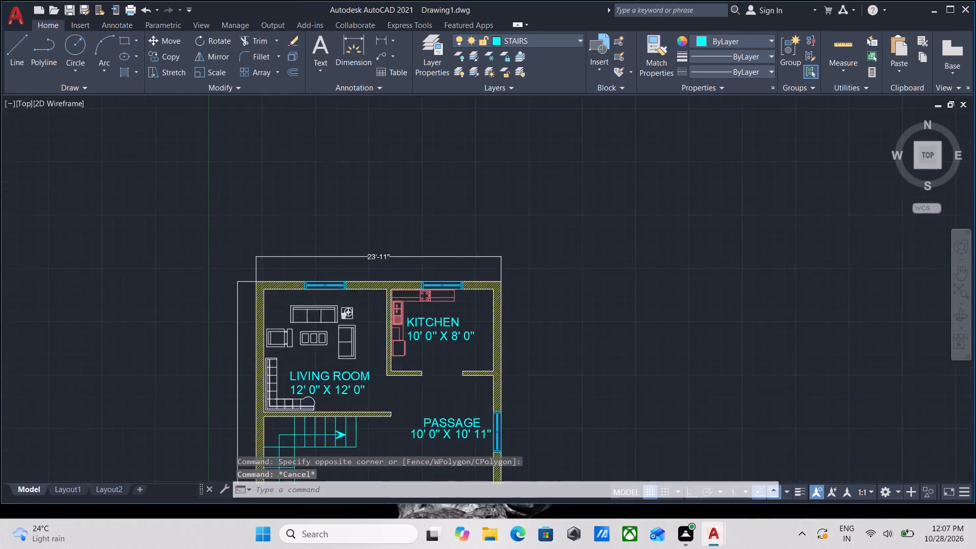
middle_click_drag(393, 253, 203, 290)
scroll(265, 255, "down", 2)
middle_click_drag(372, 314, 246, 176)
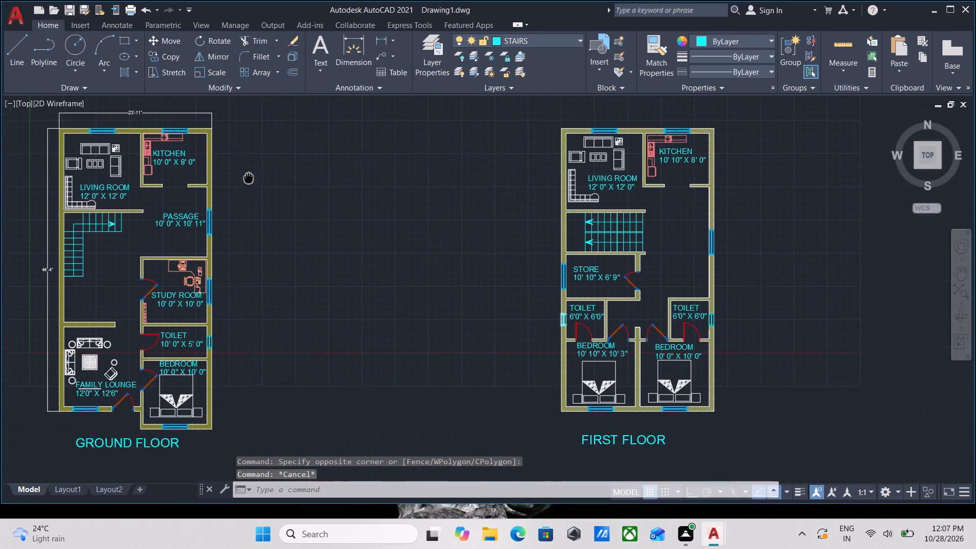
middle_click_drag(246, 176, 244, 175)
scroll(256, 188, "down", 2)
middle_click_drag(256, 188, 315, 213)
scroll(210, 229, "up", 4)
scroll(319, 302, "up", 1)
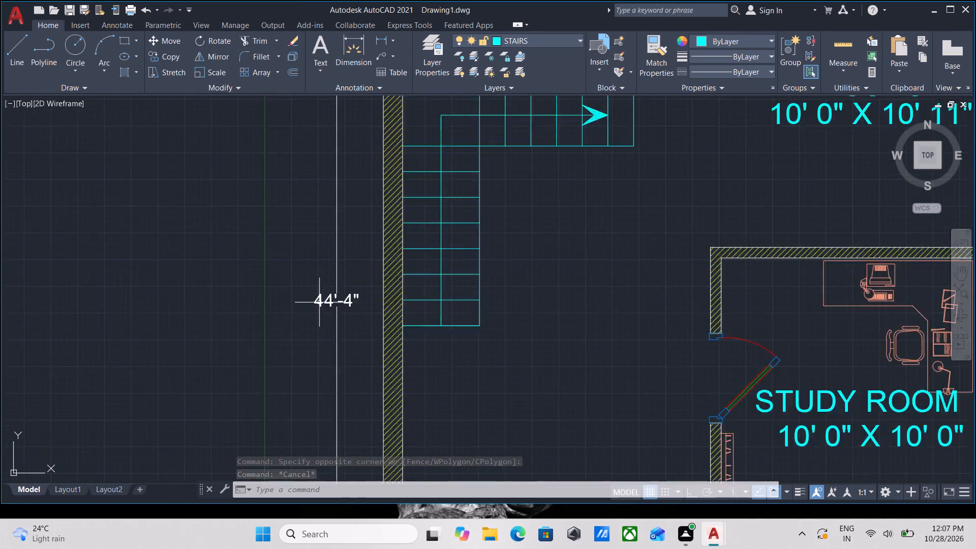
Start a repeating Linear Dimension and add a horizontal one above the FIRST FLOOR plan's north wall, between its outer northwest and northeast corners.
scroll(319, 302, "up", 1)
scroll(347, 316, "down", 2)
middle_click_drag(347, 316, 41, 315)
scroll(114, 262, "down", 3)
middle_click_drag(259, 258, 186, 270)
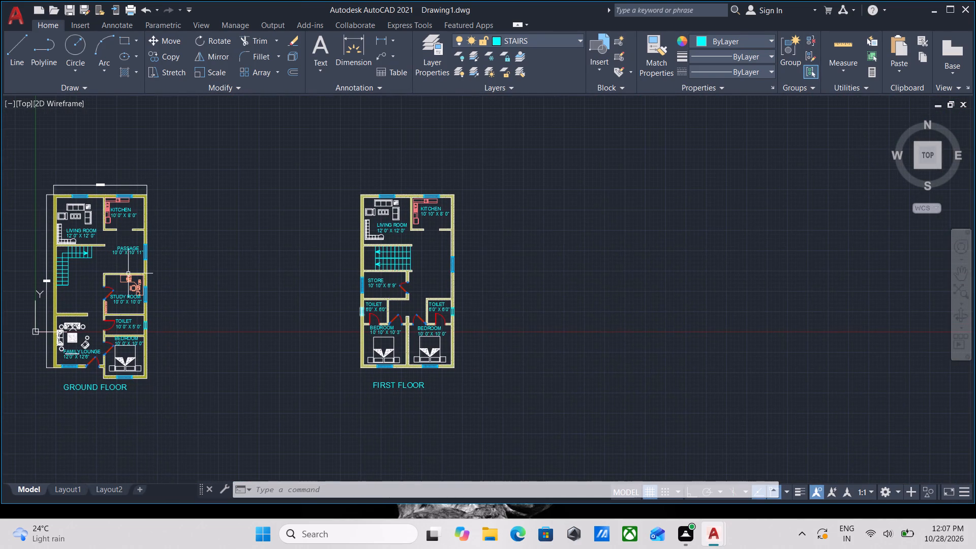
type("MU")
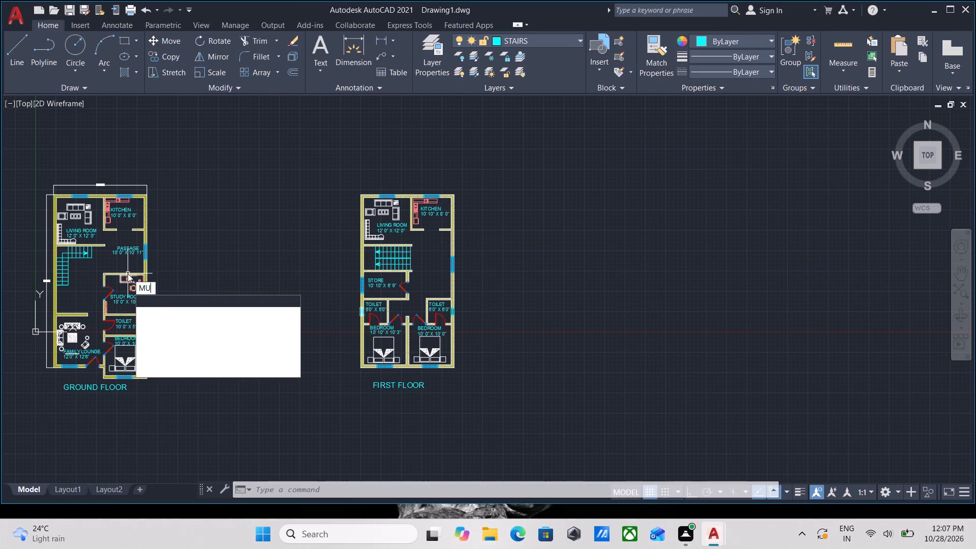
key("l")
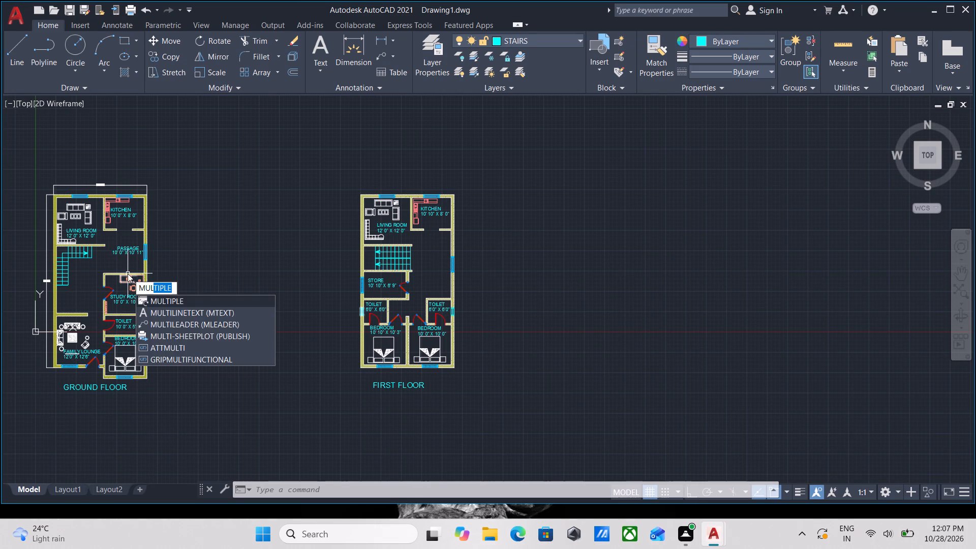
key("Return")
type("DLI")
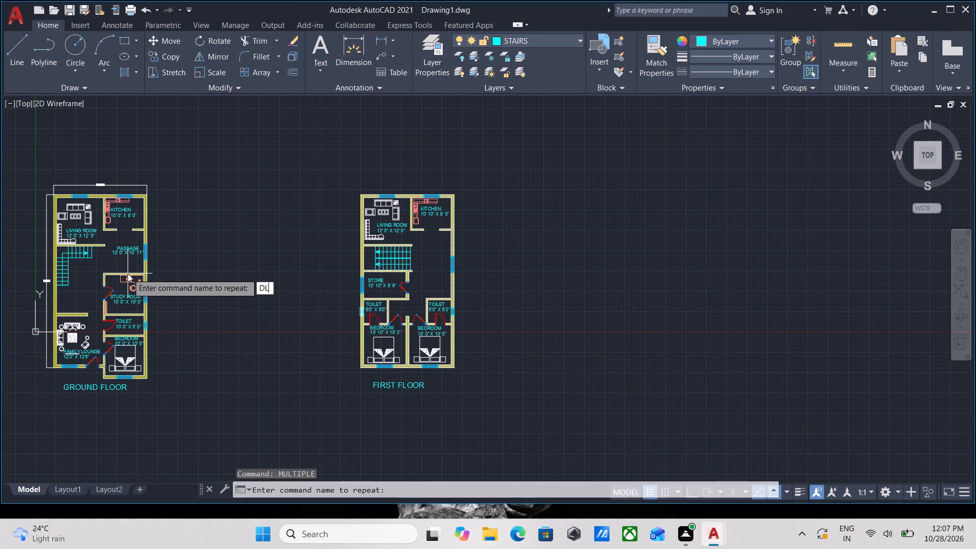
key("Return")
scroll(279, 190, "up", 1)
middle_click_drag(268, 197, 0, 310)
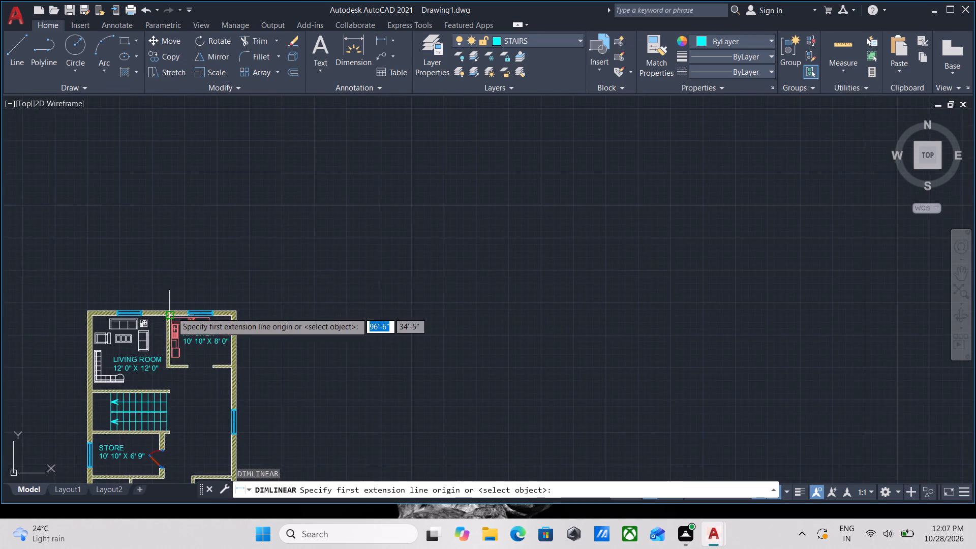
scroll(151, 318, "up", 2)
middle_click_drag(62, 295, 268, 273)
scroll(233, 281, "up", 2)
left_click(181, 291)
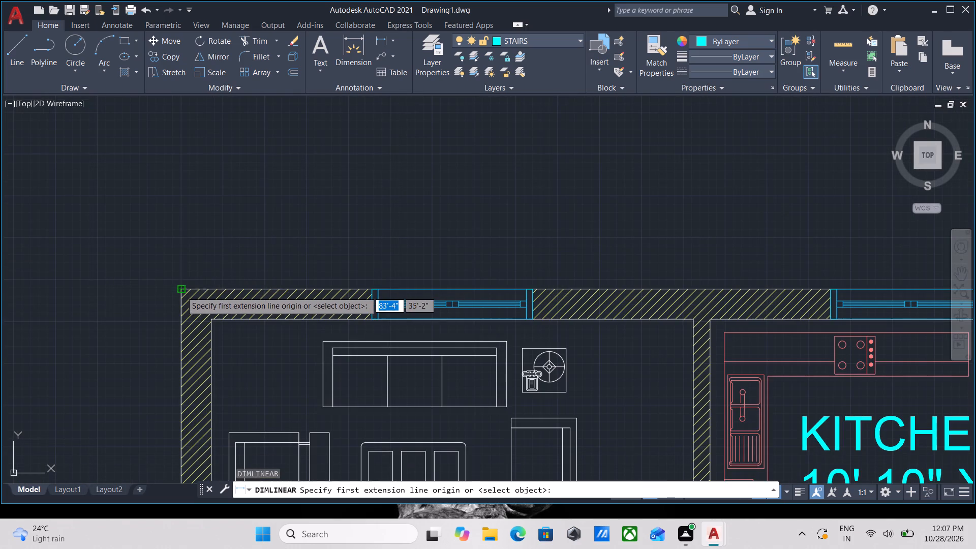
middle_click_drag(377, 277, 0, 259)
scroll(414, 251, "down", 1)
middle_click_drag(414, 251, 244, 265)
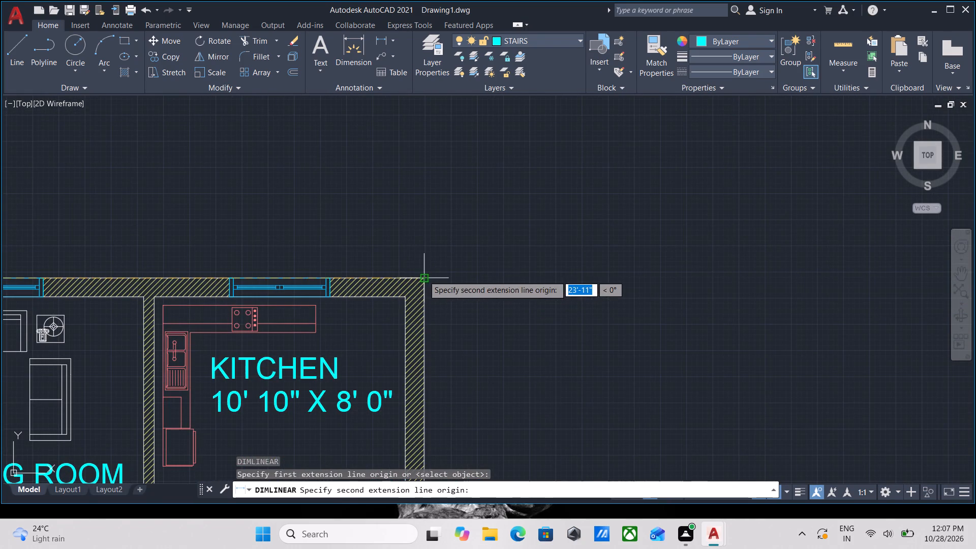
left_click(423, 276)
middle_click_drag(245, 211, 460, 201)
left_click(318, 232)
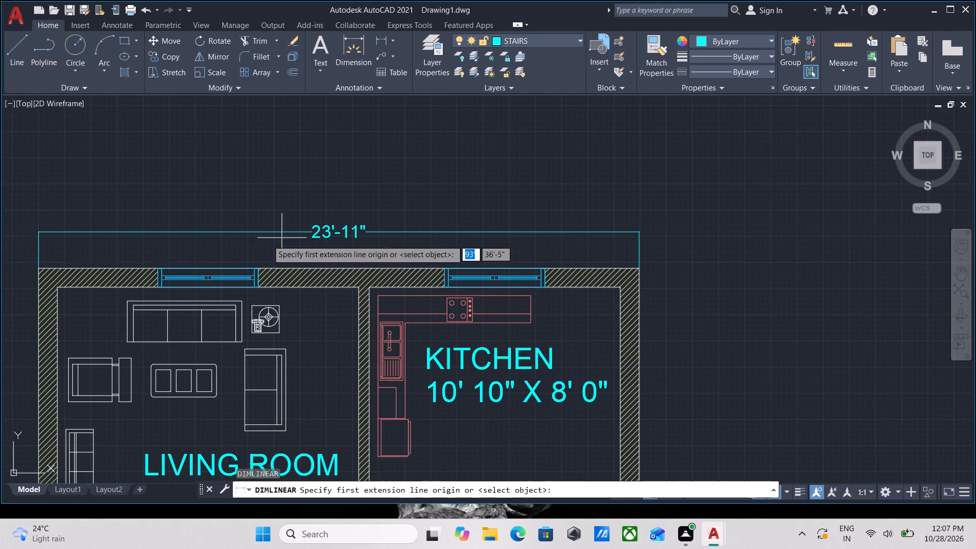
Add a vertical linear dimension outside the FIRST FLOOR plan's west wall, from its northwest outer corner to its southwest outer corner.
middle_click_drag(55, 252, 288, 176)
left_click(273, 191)
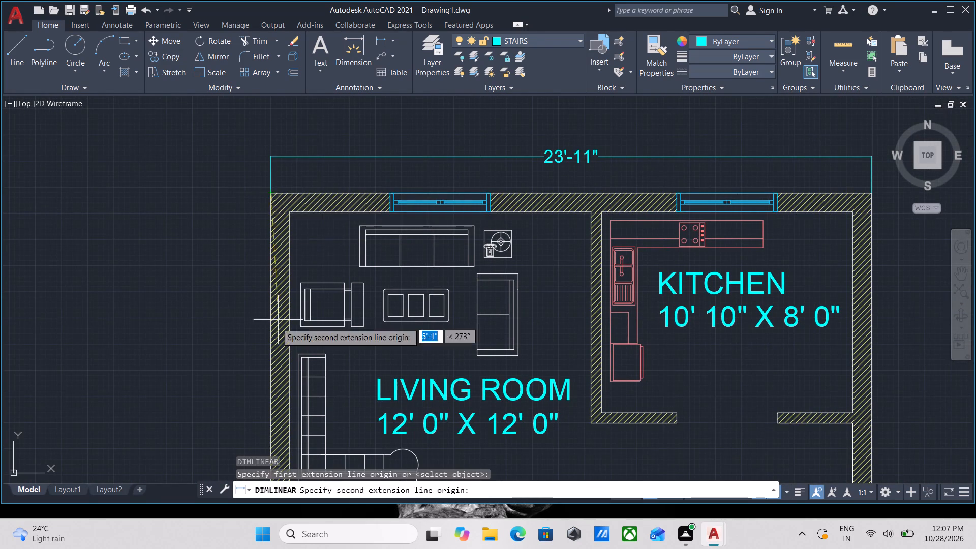
scroll(277, 329, "down", 3)
middle_click_drag(277, 329, 342, 119)
scroll(343, 220, "down", 1)
scroll(343, 316, "up", 2)
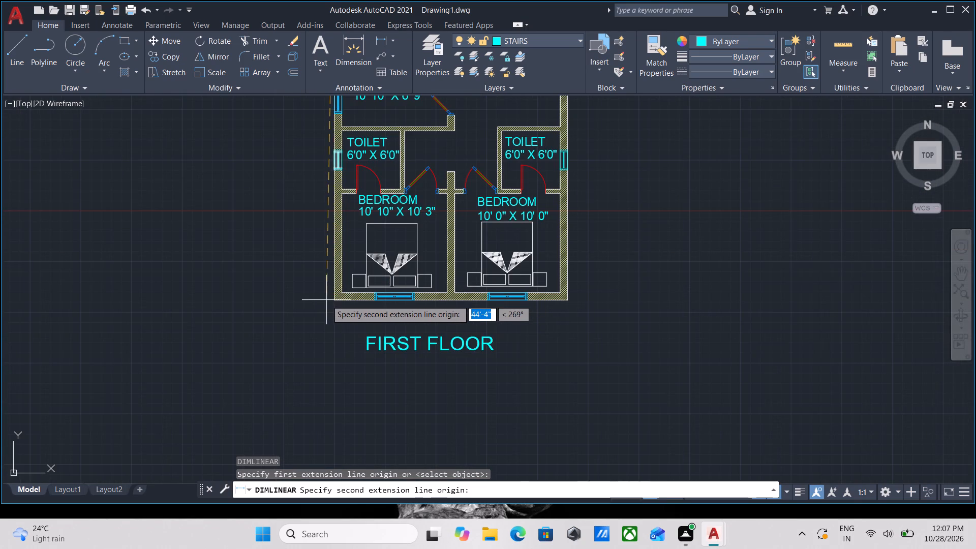
scroll(332, 300, "up", 1)
left_click(335, 299)
scroll(306, 174, "down", 1)
middle_click_drag(306, 174, 363, 312)
scroll(363, 312, "up", 1)
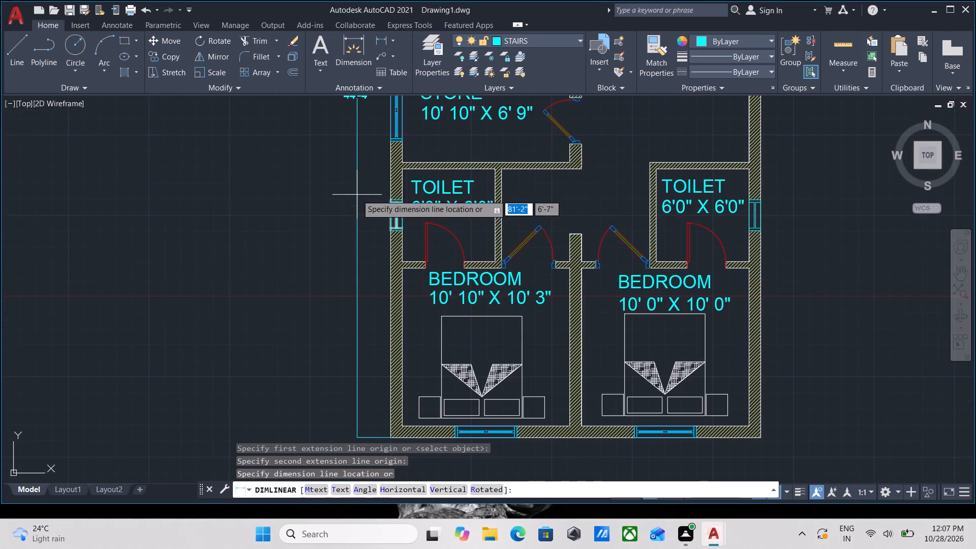
middle_click_drag(357, 195, 365, 302)
scroll(357, 195, "down", 1)
left_click(367, 233)
scroll(289, 190, "down", 1)
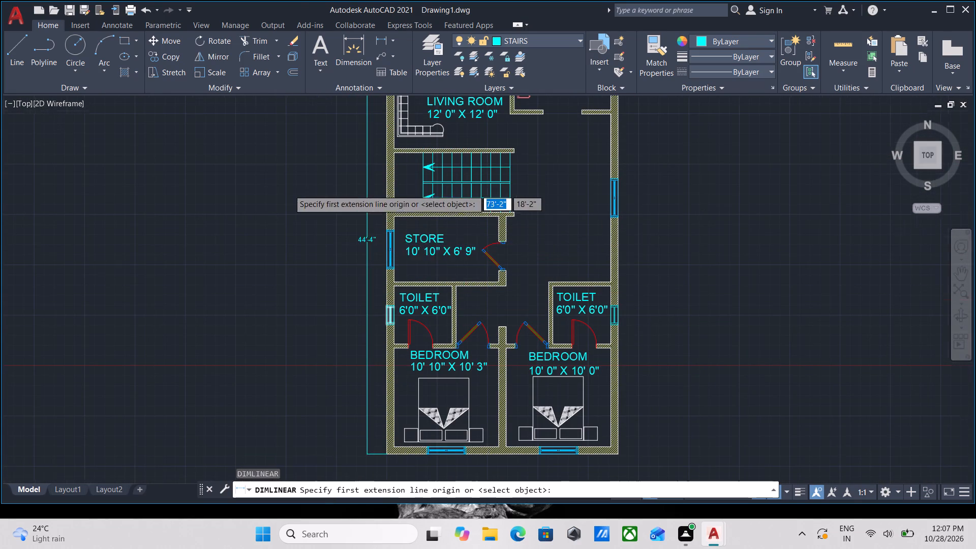
middle_click_drag(289, 190, 362, 265)
scroll(352, 216, "down", 1)
middle_click_drag(352, 217, 365, 246)
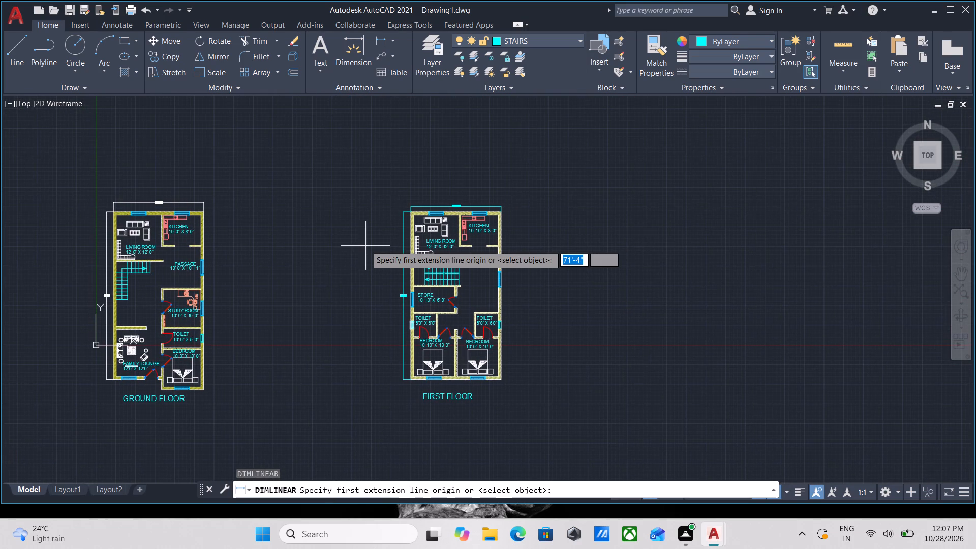
key("Escape")
Assign the overall west-side and north-side dimensions of the FIRST FLOOR plan to the WALLS layer.
scroll(410, 277, "up", 2)
scroll(385, 319, "up", 2)
left_click_drag(397, 364, 396, 362)
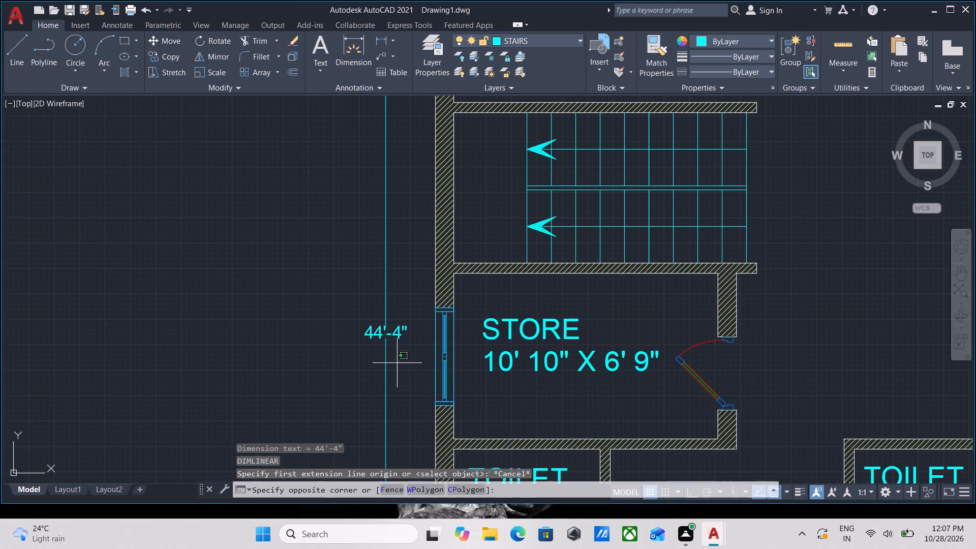
left_click_drag(396, 362, 395, 357)
left_click(359, 274)
scroll(360, 272, "down", 2)
middle_click_drag(360, 272, 301, 408)
middle_click_drag(299, 195, 254, 291)
scroll(372, 294, "up", 2)
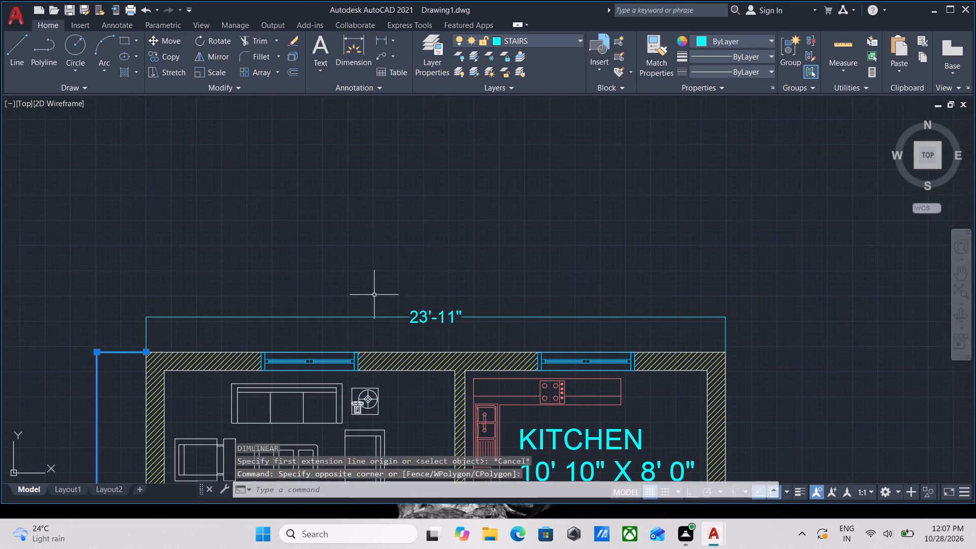
left_click(432, 327)
left_click(388, 273)
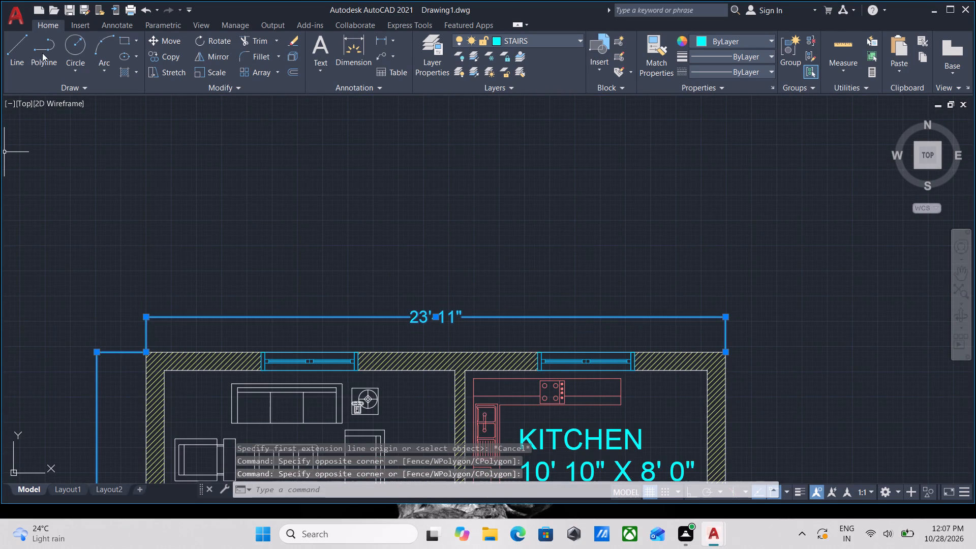
left_click(496, 40)
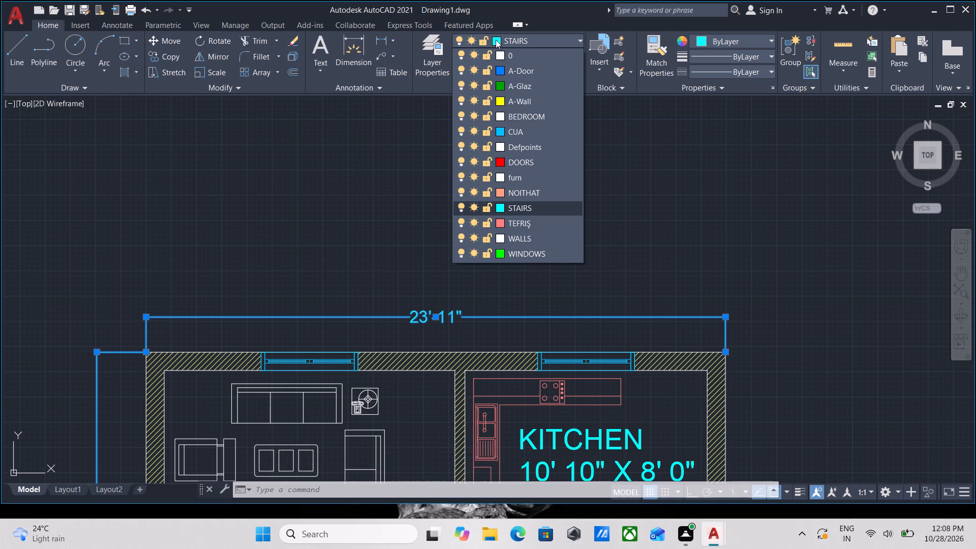
left_click(526, 238)
scroll(253, 229, "down", 2)
middle_click_drag(257, 227, 353, 226)
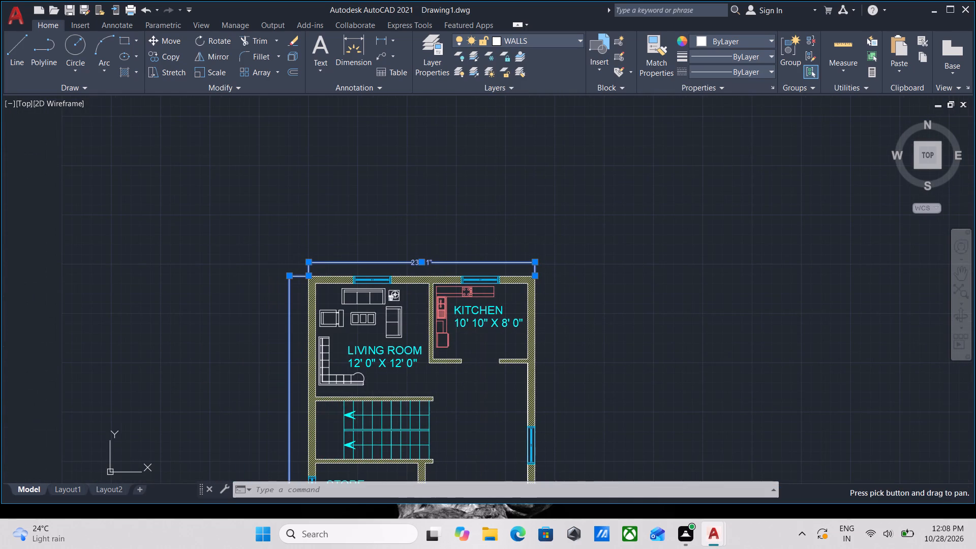
key("Escape")
Examine the GROUND FLOOR and FIRST FLOOR plans side by side, including the overall dimensions and the FIRST FLOOR bedrooms.
scroll(360, 226, "down", 1)
middle_click_drag(364, 226, 453, 175)
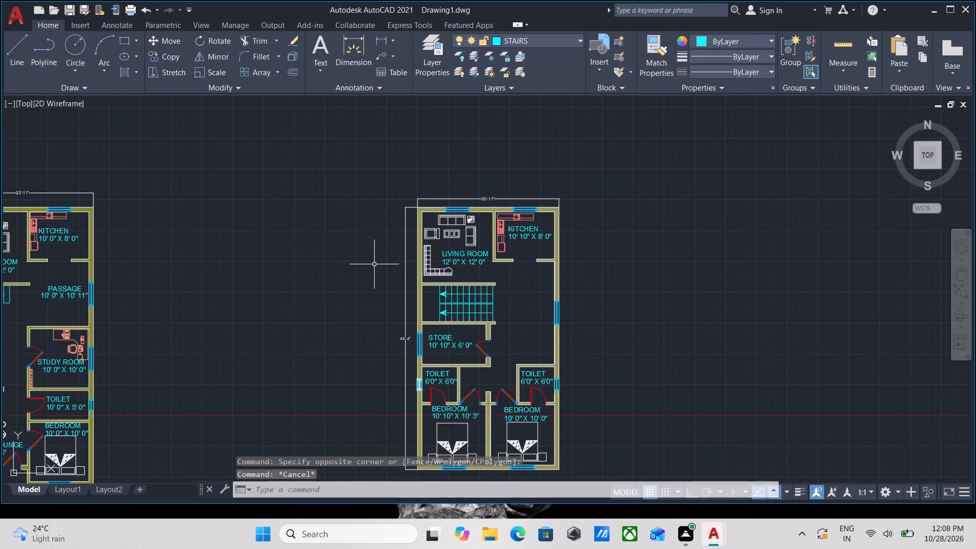
middle_click_drag(372, 264, 457, 189)
scroll(460, 187, "up", 1)
middle_click_drag(203, 191, 499, 154)
scroll(436, 173, "down", 2)
middle_click_drag(496, 249, 503, 249)
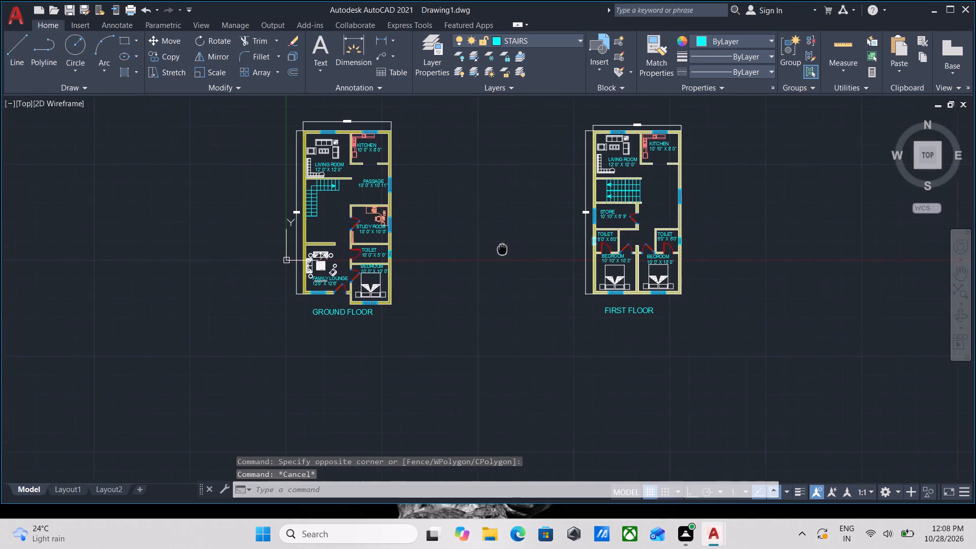
middle_click_drag(503, 249, 519, 269)
scroll(547, 270, "down", 1)
middle_click_drag(547, 270, 458, 282)
scroll(531, 303, "up", 3)
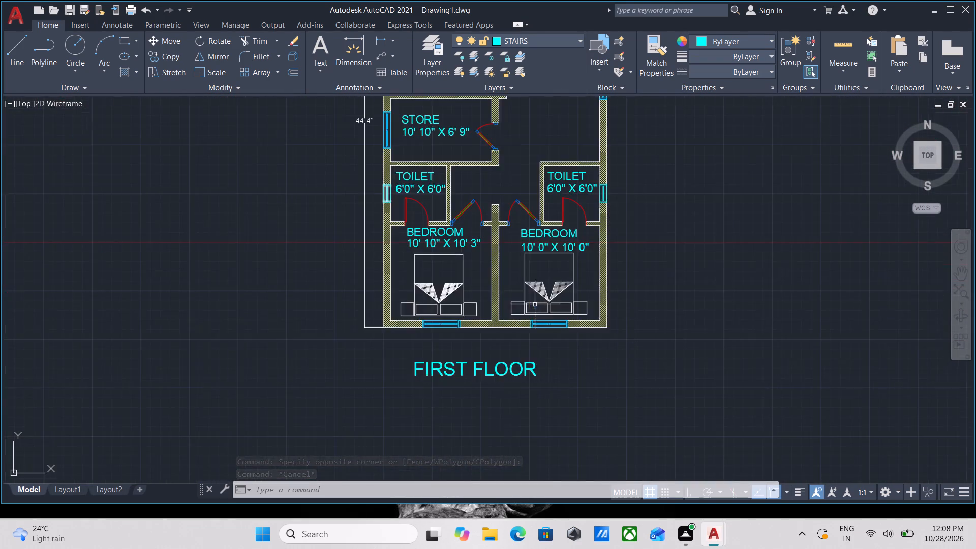
scroll(556, 293, "down", 1)
middle_click_drag(556, 293, 528, 313)
scroll(609, 361, "down", 1)
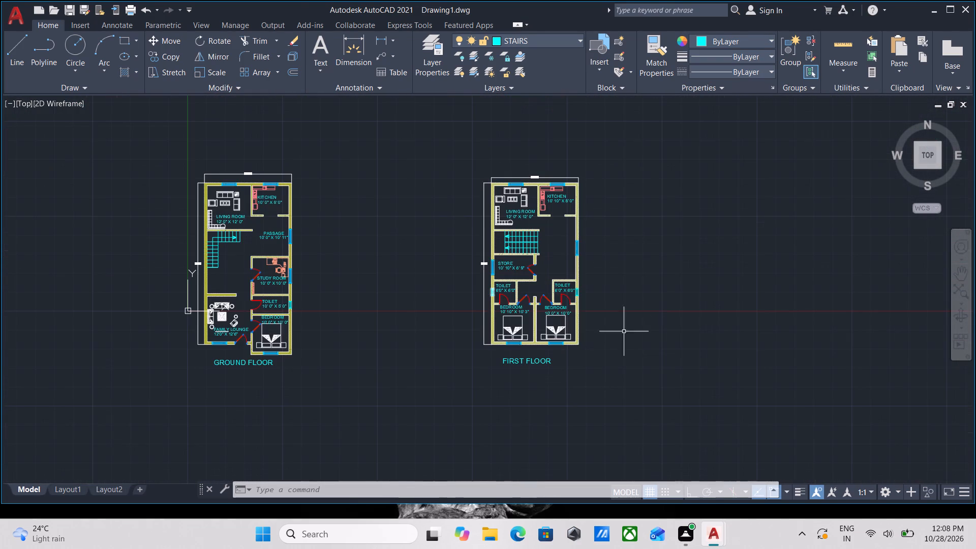
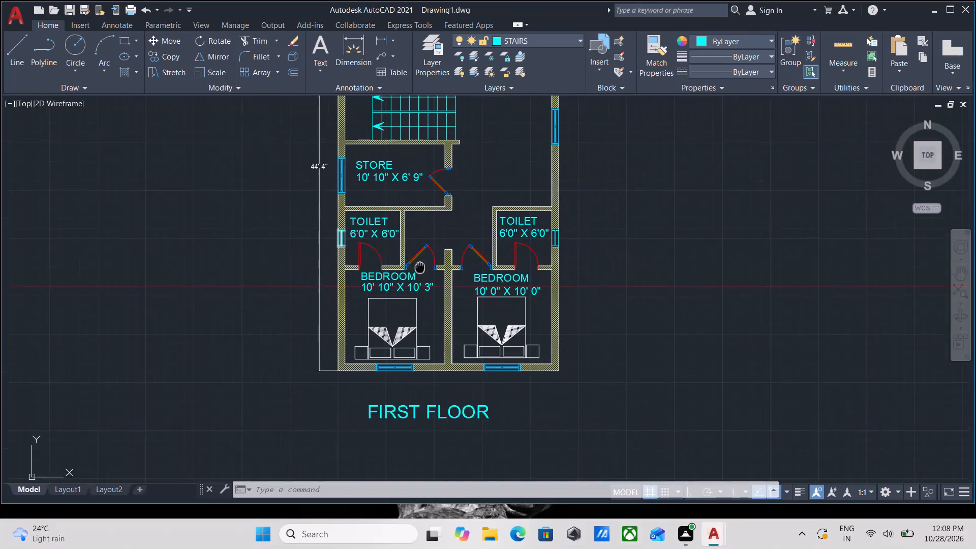
Group all the objects of the FIRST FLOOR plan, including its overall dimensions and title.
middle_click_drag(237, 236, 479, 254)
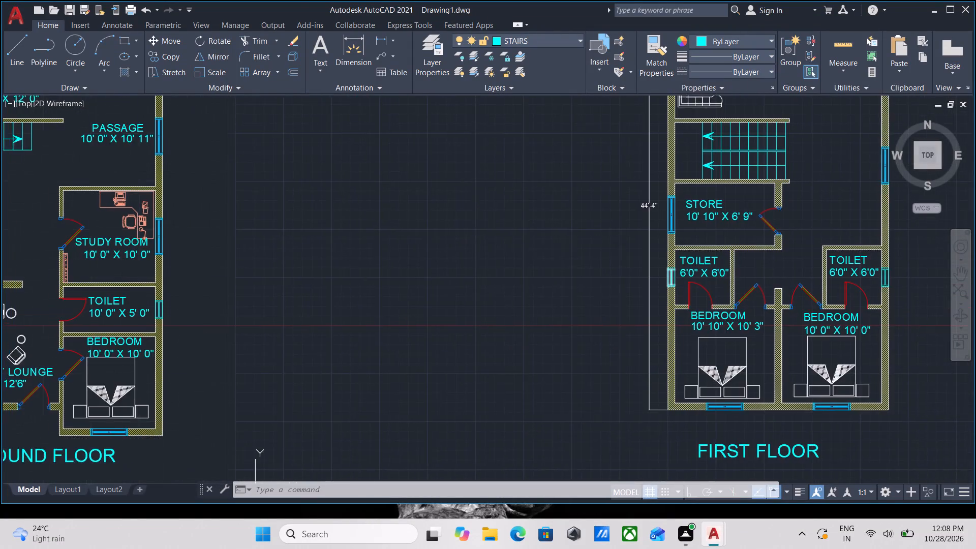
scroll(387, 234, "down", 1)
middle_click_drag(387, 234, 435, 221)
scroll(498, 248, "down", 1)
middle_click_drag(498, 248, 404, 264)
left_click_drag(601, 369, 583, 348)
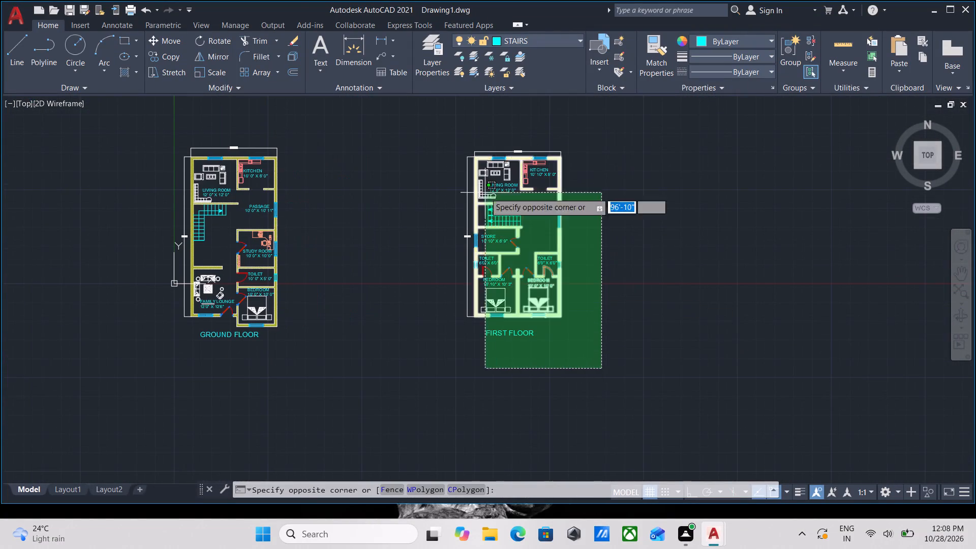
left_click(427, 109)
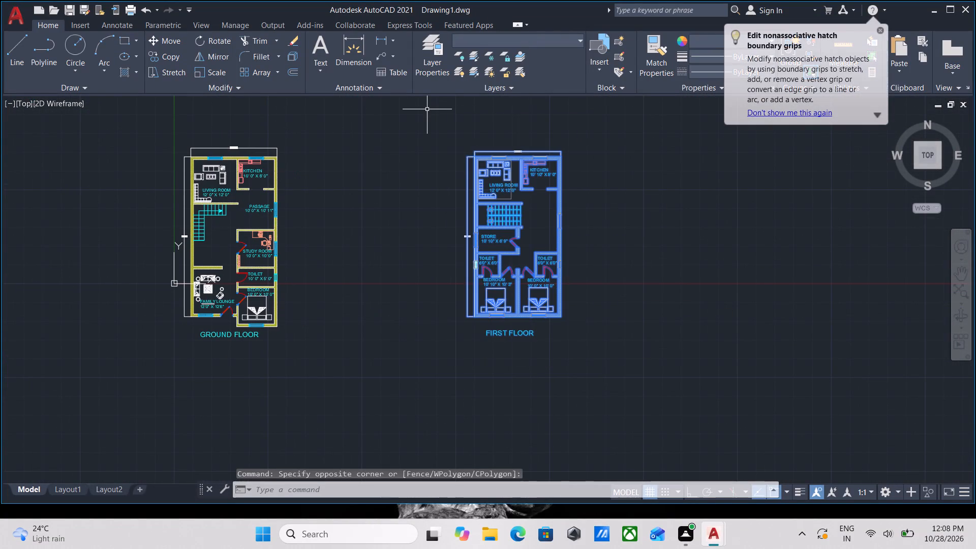
key("g")
key("Return")
Move the grouped FIRST FLOOR plan about 44'-7" straight west toward the GROUND FLOOR plan with Ortho on, using its southwest outer corner as base point.
scroll(573, 267, "up", 2)
left_click(573, 267)
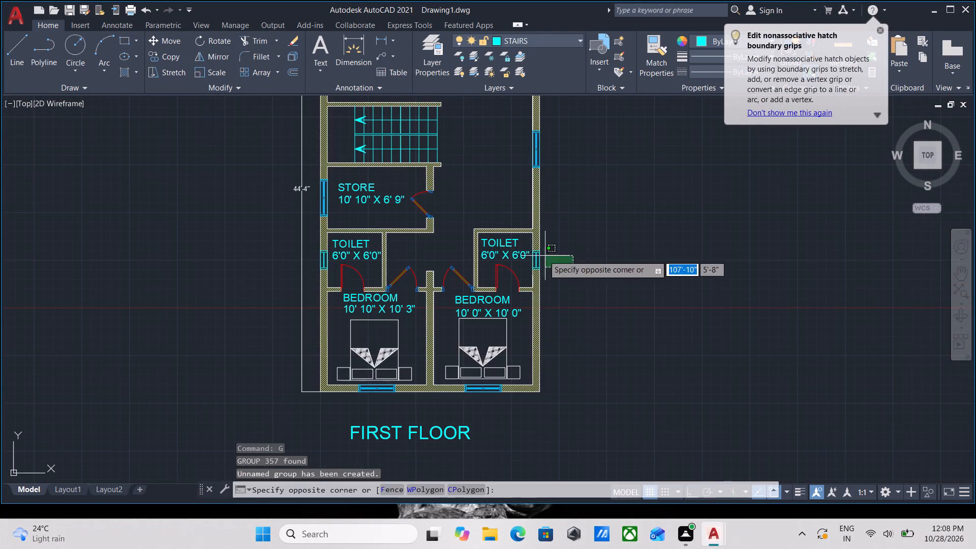
left_click(507, 235)
middle_click_drag(383, 251, 479, 252)
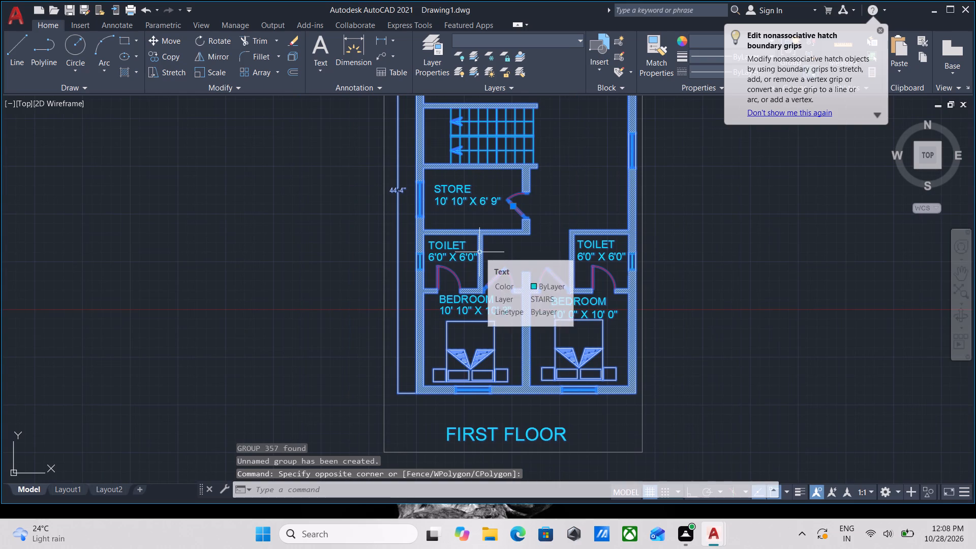
key("m")
key("Return")
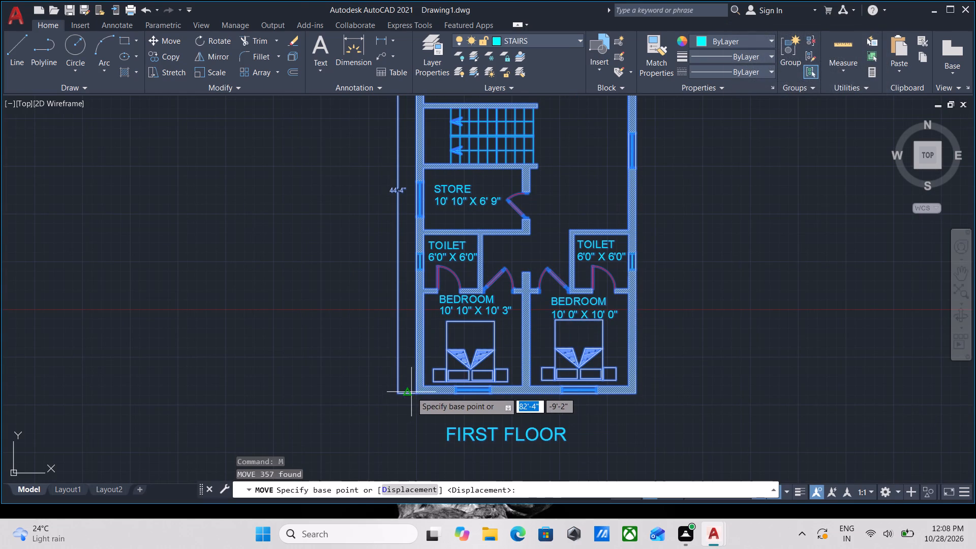
left_click(417, 392)
middle_click_drag(334, 391, 504, 374)
scroll(508, 373, "up", 1)
scroll(342, 399, "down", 1)
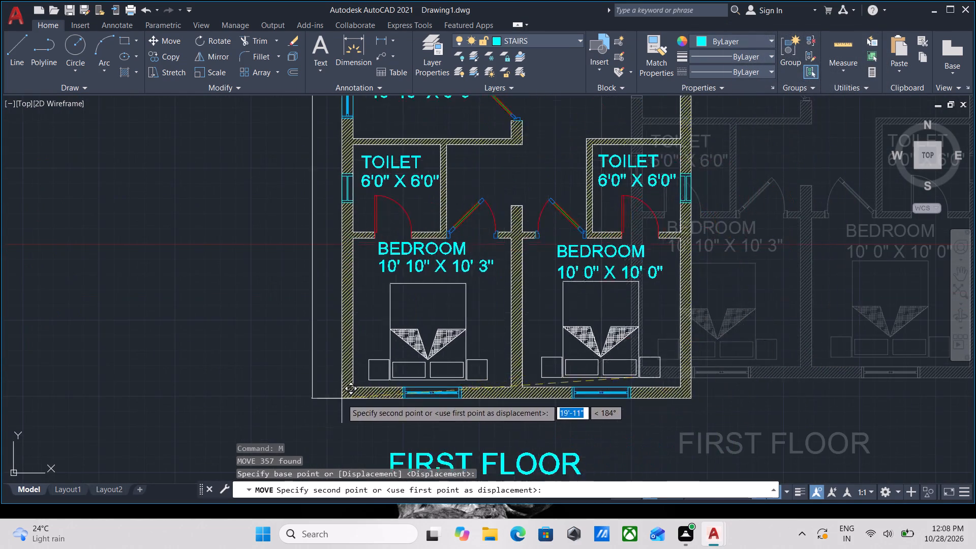
scroll(342, 399, "down", 1)
middle_click_drag(342, 399, 432, 377)
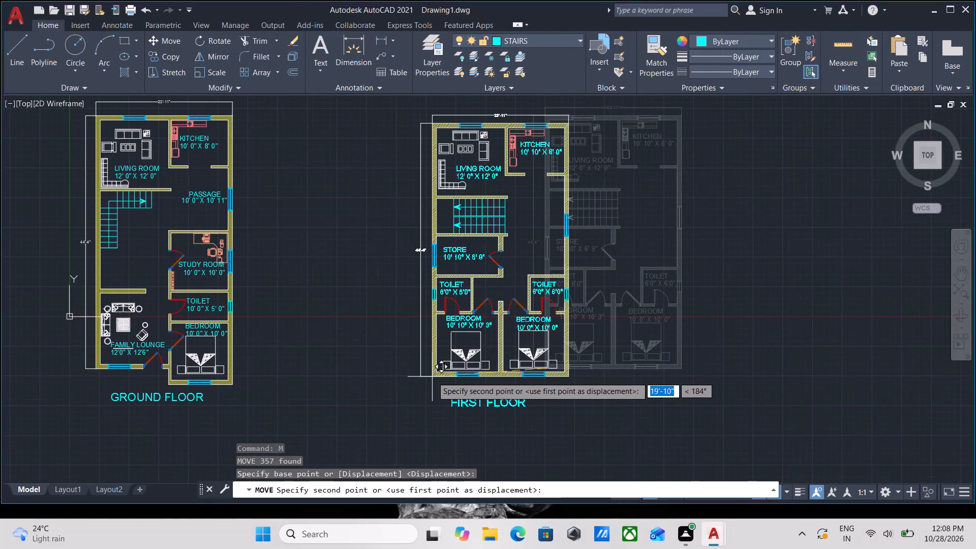
key("F8")
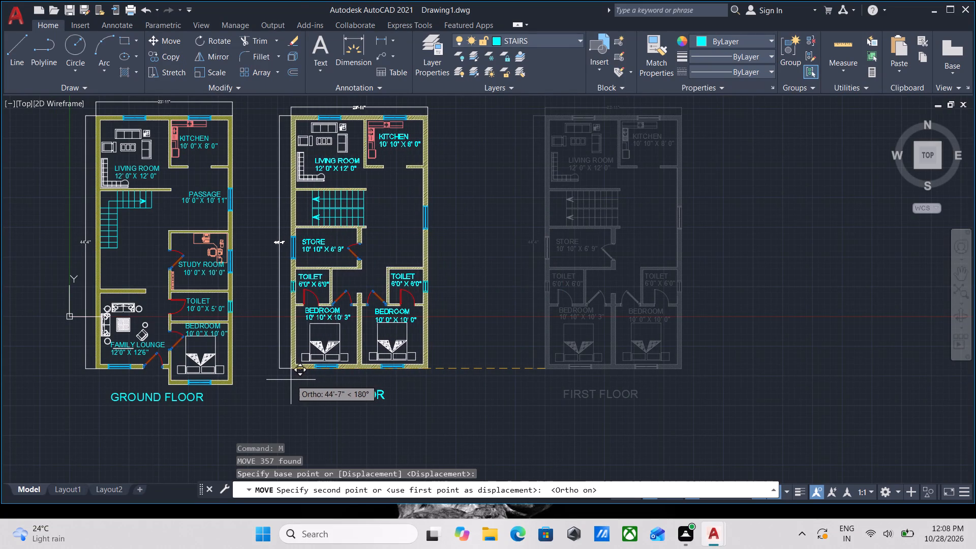
left_click(291, 380)
Examine the spacing and alignment of the GROUND FLOOR and FIRST FLOOR plans.
middle_click_drag(443, 393, 605, 387)
scroll(451, 389, "down", 1)
middle_click_drag(451, 389, 495, 387)
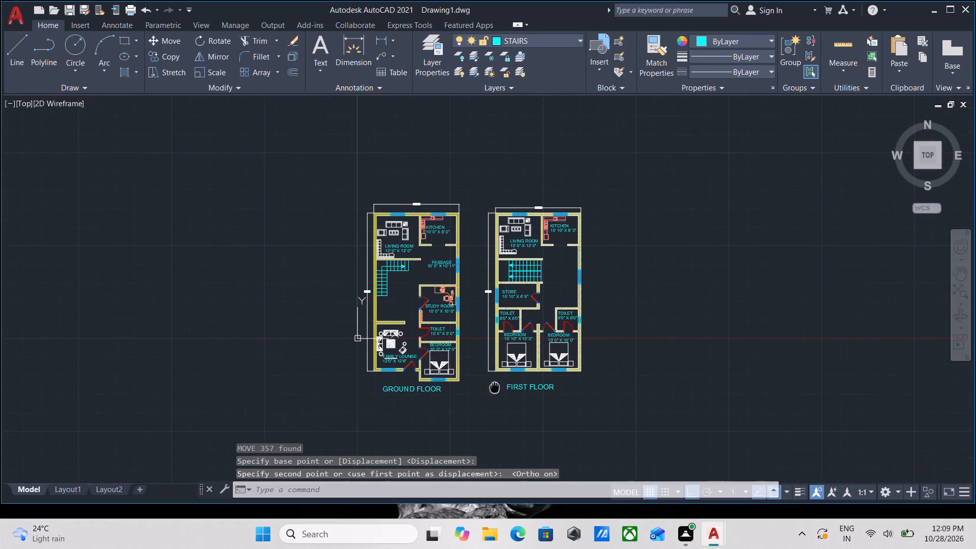
middle_click_drag(495, 387, 496, 387)
scroll(528, 374, "up", 2)
scroll(528, 374, "down", 1)
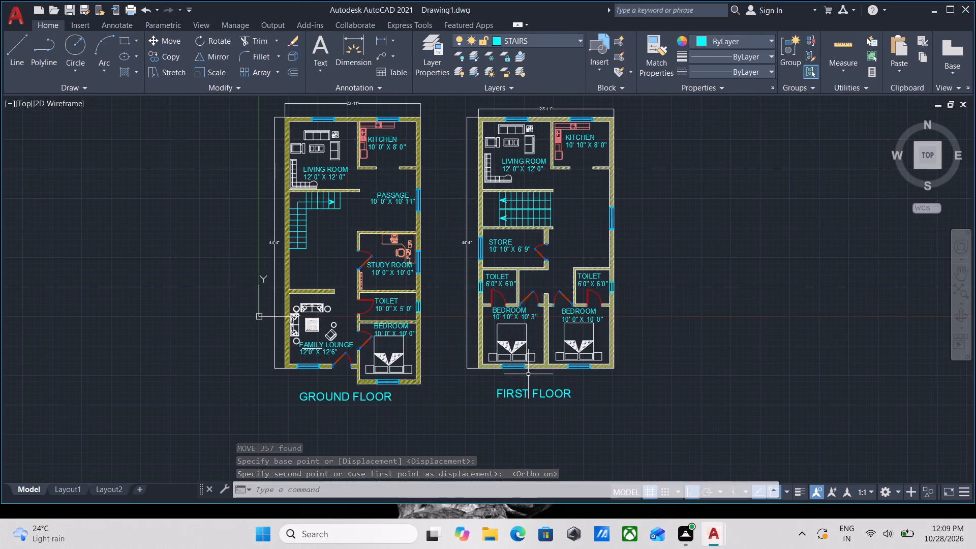
middle_click_drag(502, 374, 523, 402)
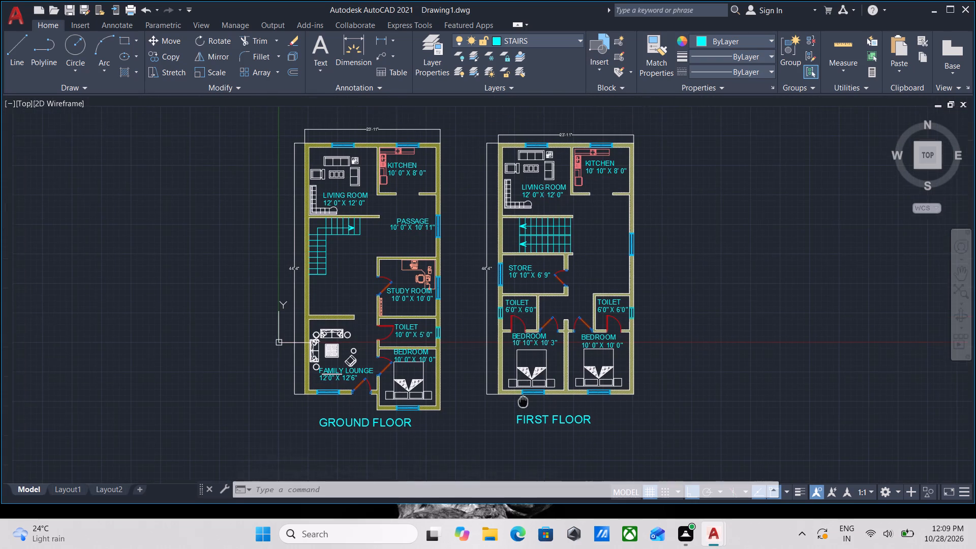
middle_click_drag(523, 402, 525, 404)
scroll(384, 175, "up", 1)
scroll(409, 162, "down", 1)
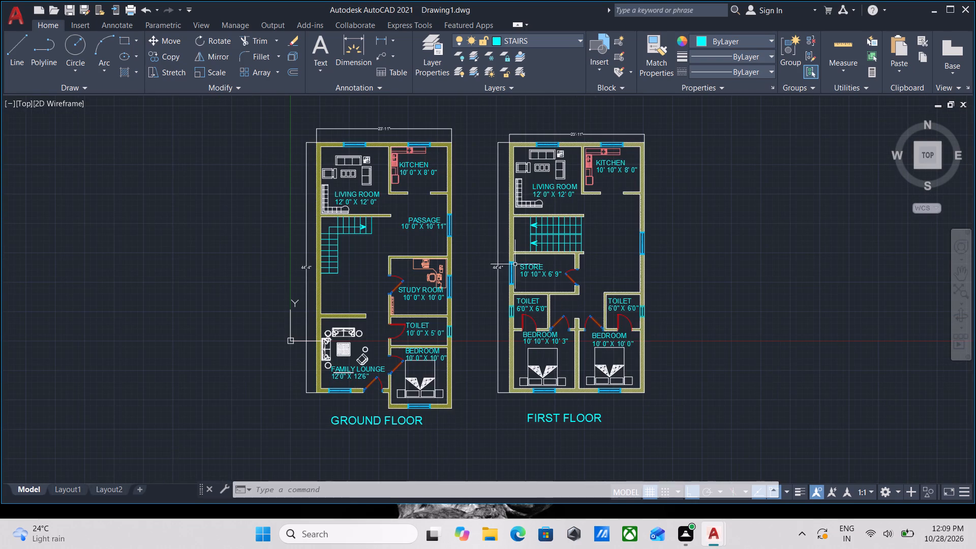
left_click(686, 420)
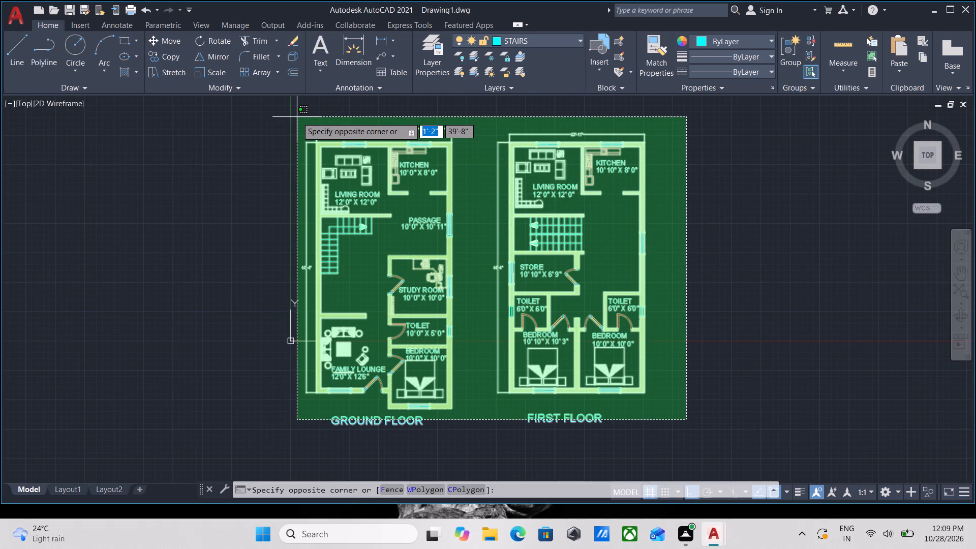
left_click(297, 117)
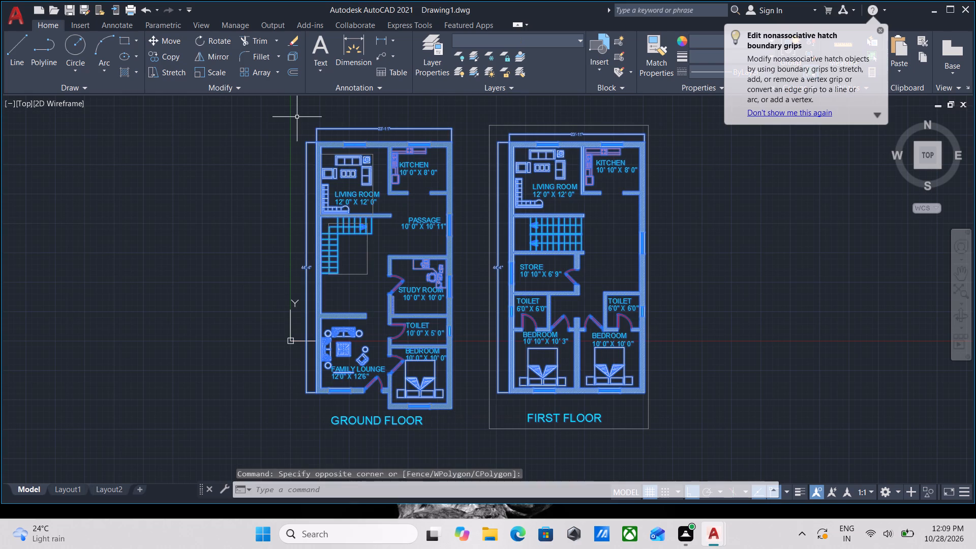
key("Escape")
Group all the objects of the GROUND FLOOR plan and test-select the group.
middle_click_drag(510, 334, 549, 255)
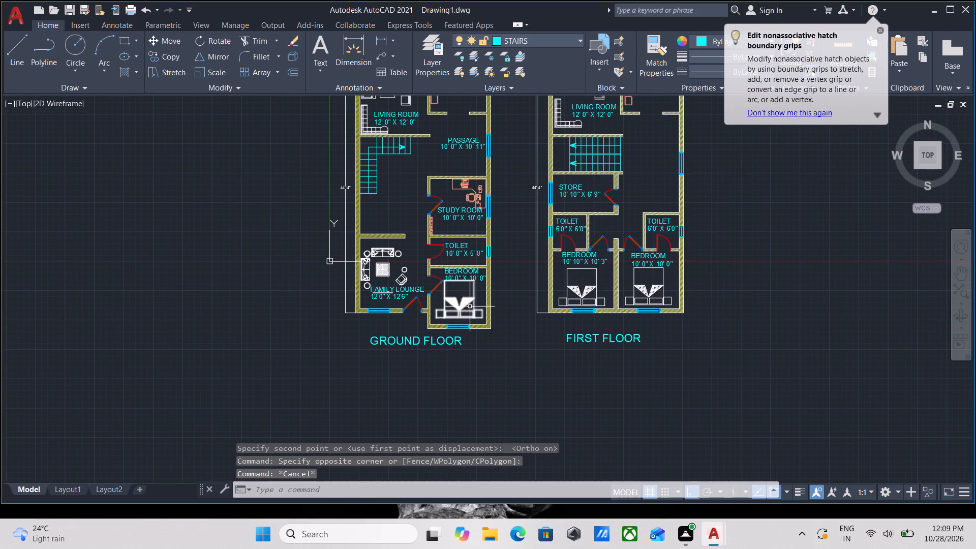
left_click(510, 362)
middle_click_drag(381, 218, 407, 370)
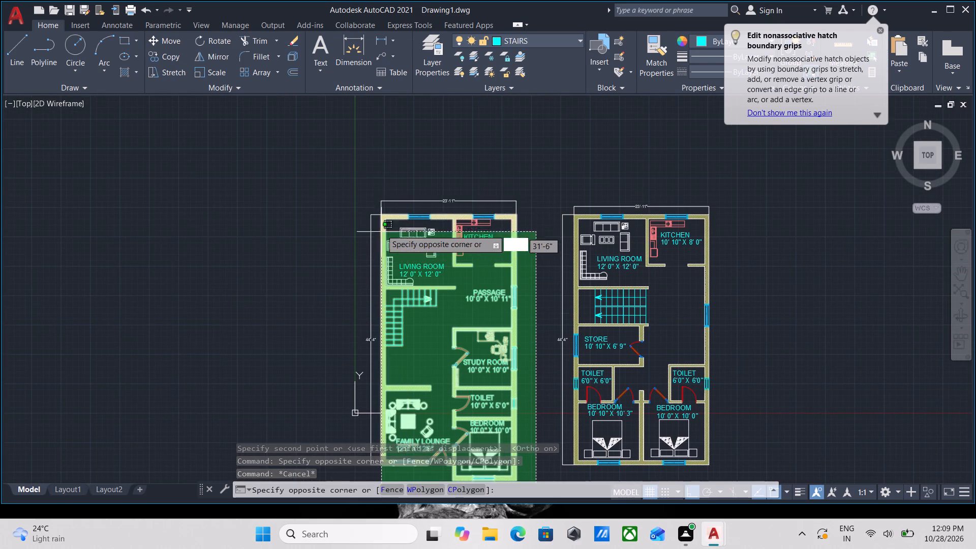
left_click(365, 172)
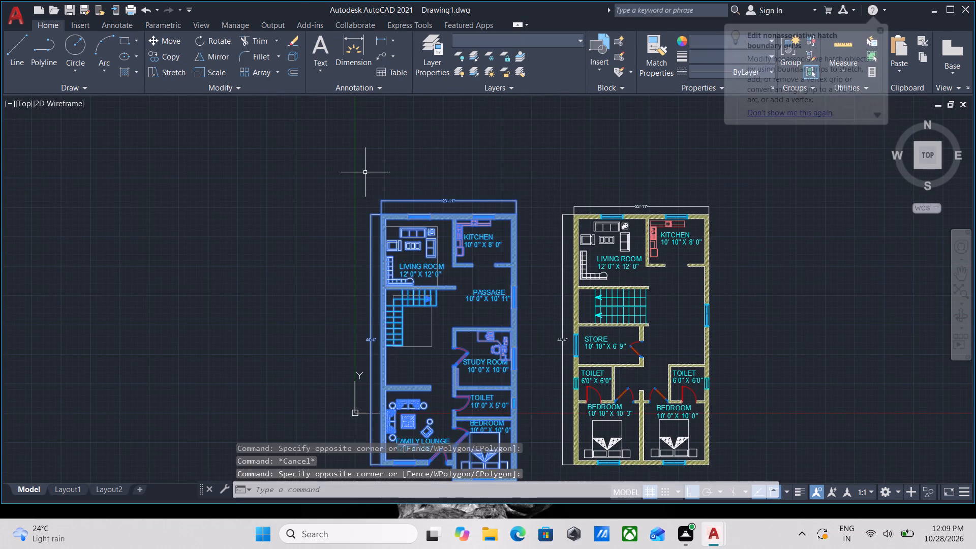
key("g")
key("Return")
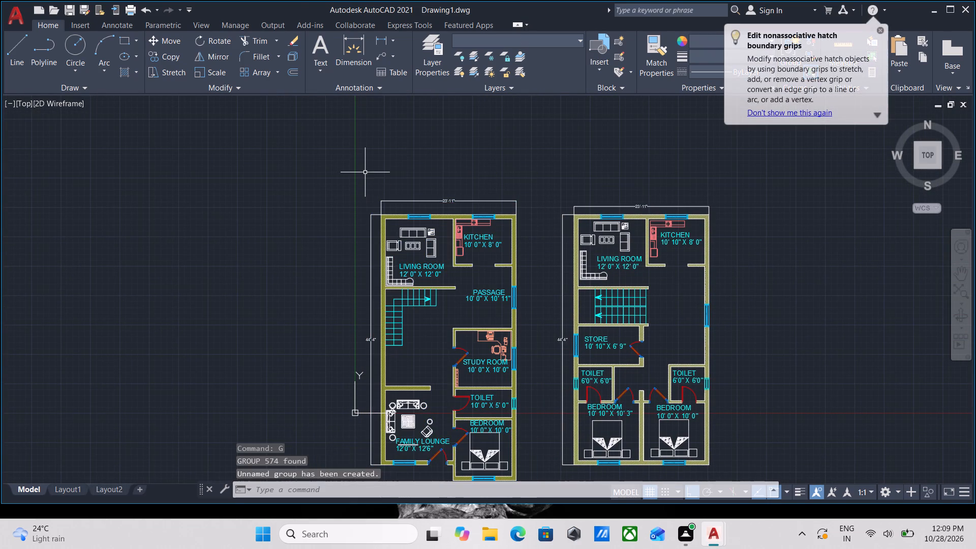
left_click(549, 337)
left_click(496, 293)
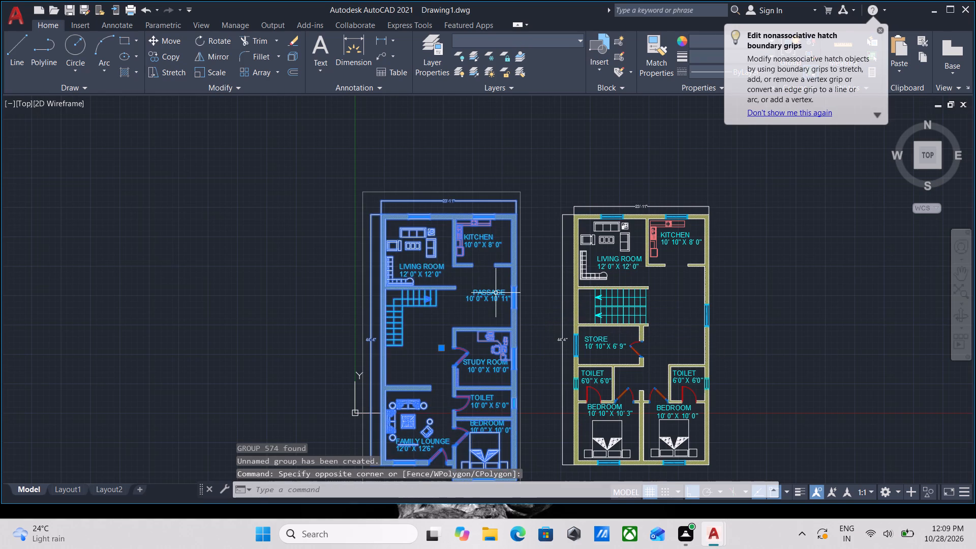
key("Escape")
Examine the room labels, furniture and overall dimensions of both floor plans from the titles up to the north walls.
scroll(496, 293, "down", 2)
middle_click_drag(496, 293, 514, 241)
scroll(526, 355, "up", 2)
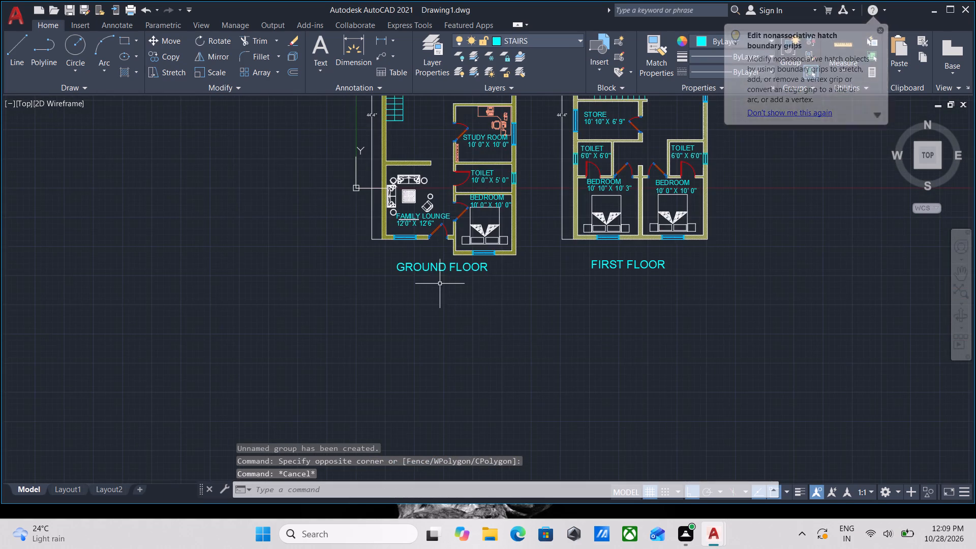
scroll(437, 284, "up", 1)
scroll(415, 252, "down", 1)
middle_click_drag(415, 252, 452, 350)
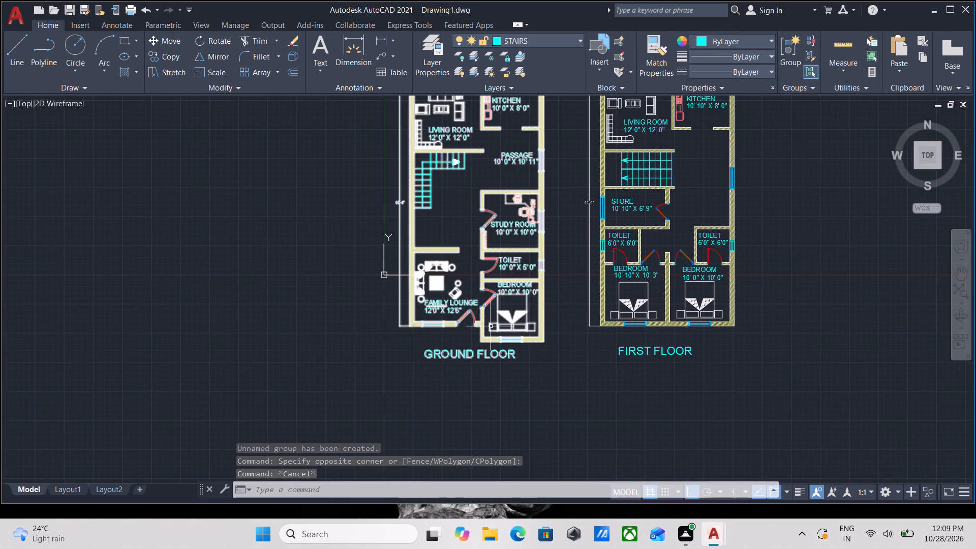
scroll(507, 313, "down", 1)
middle_click_drag(507, 313, 499, 356)
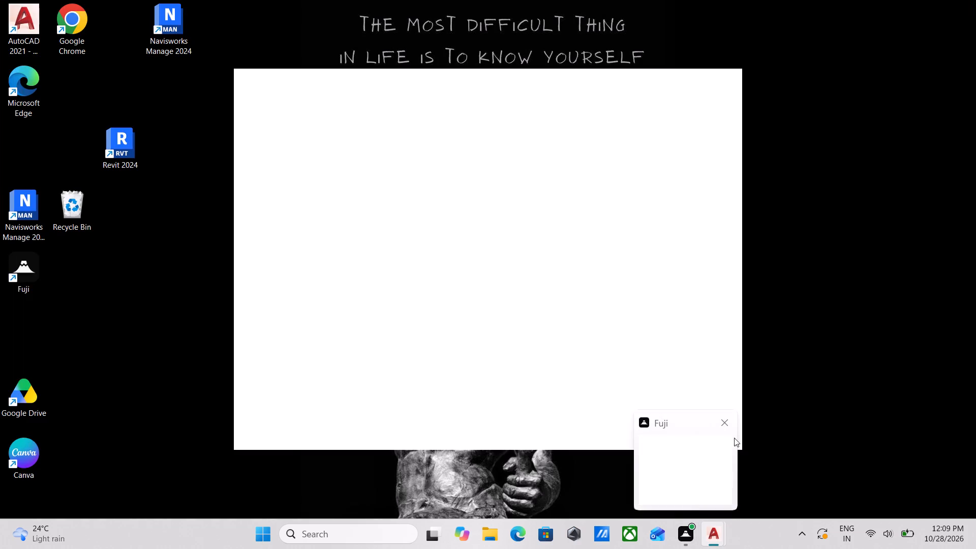
scroll(718, 443, "up", 1)
middle_click_drag(489, 346, 517, 415)
scroll(518, 415, "up", 1)
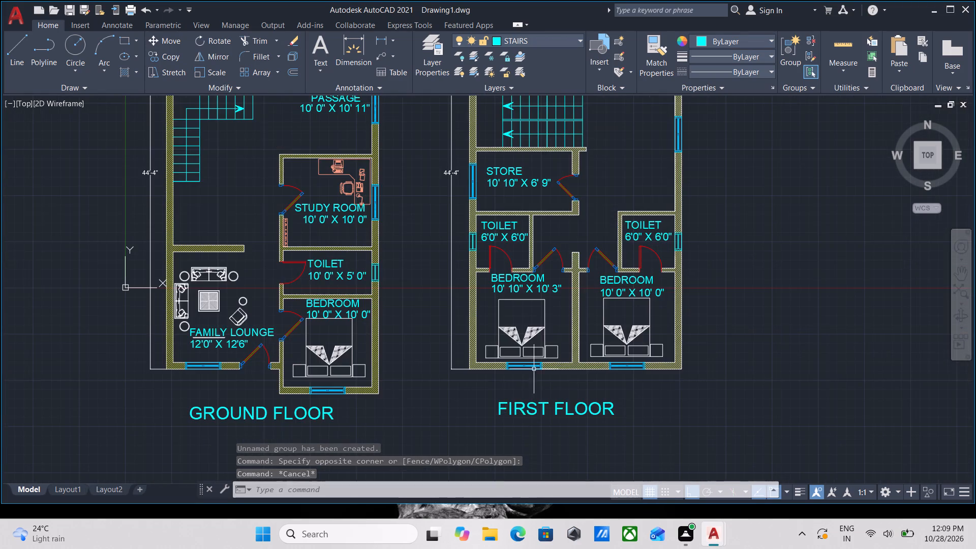
middle_click_drag(529, 350, 504, 417)
middle_click_drag(545, 363, 546, 434)
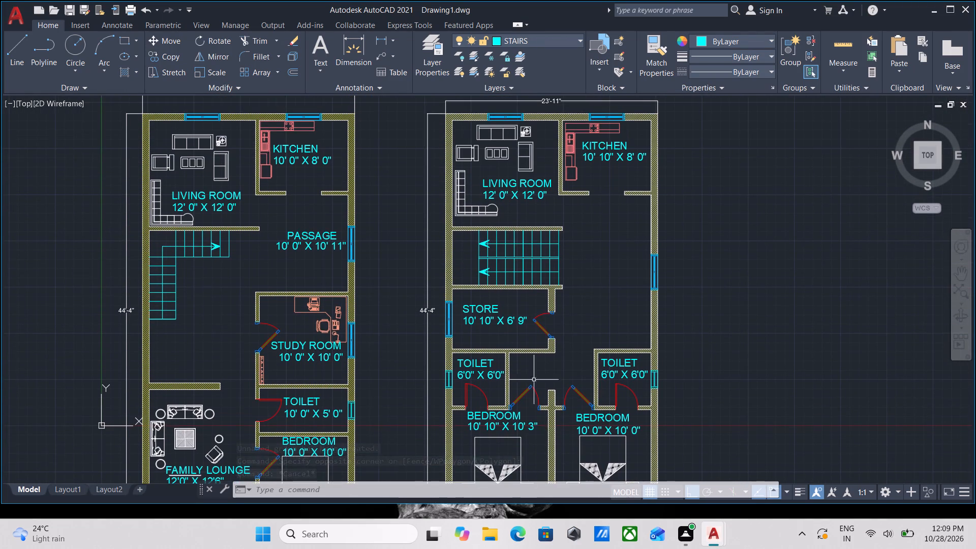
middle_click_drag(528, 341, 519, 410)
middle_click_drag(561, 322, 553, 363)
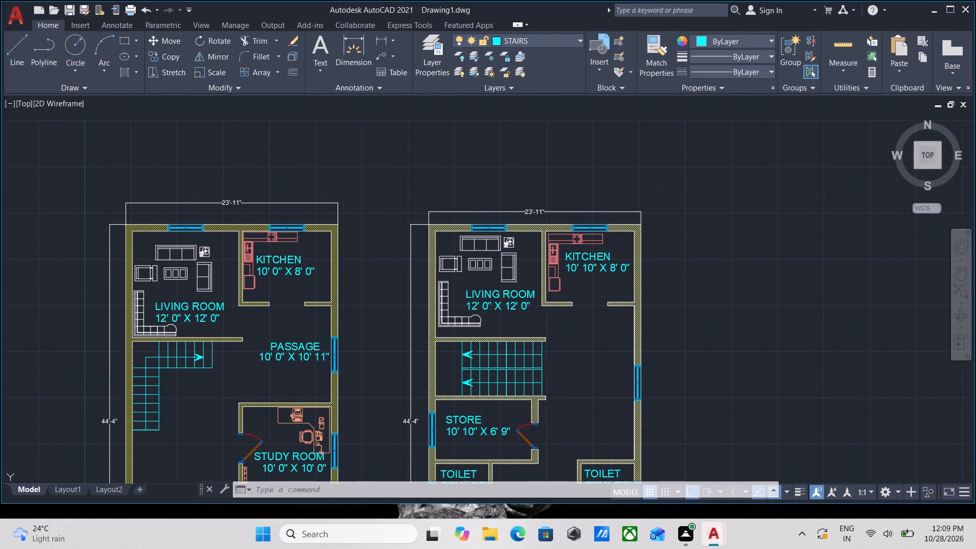
scroll(553, 363, "down", 1)
middle_click_drag(428, 385, 511, 294)
scroll(478, 290, "up", 2)
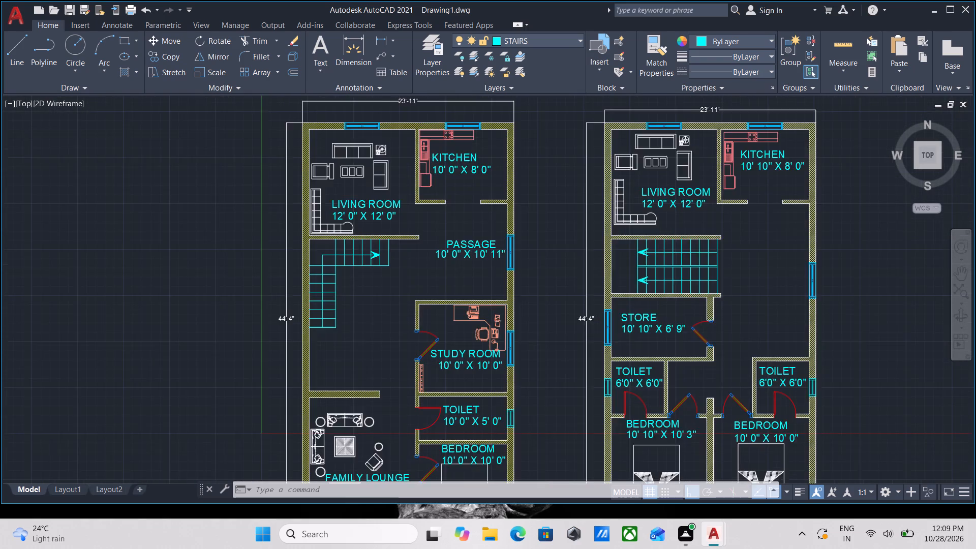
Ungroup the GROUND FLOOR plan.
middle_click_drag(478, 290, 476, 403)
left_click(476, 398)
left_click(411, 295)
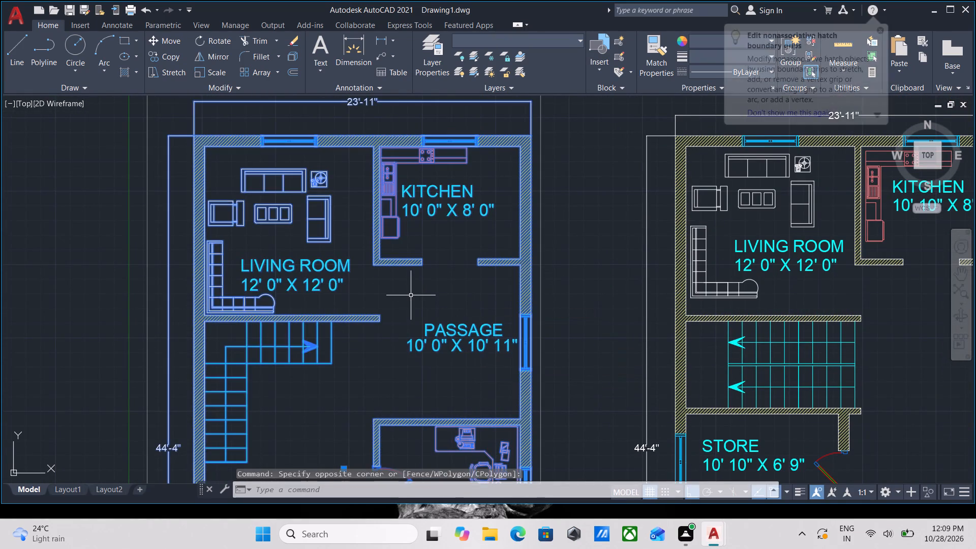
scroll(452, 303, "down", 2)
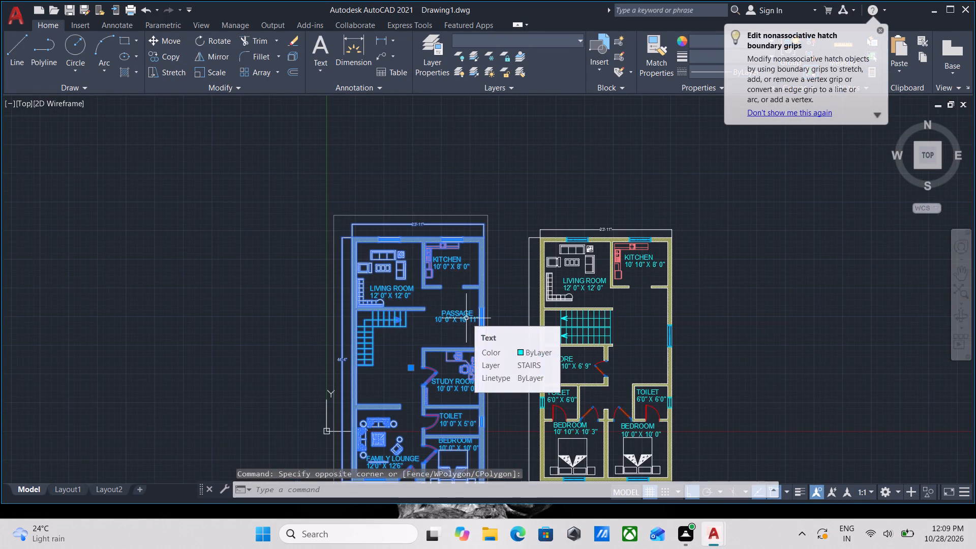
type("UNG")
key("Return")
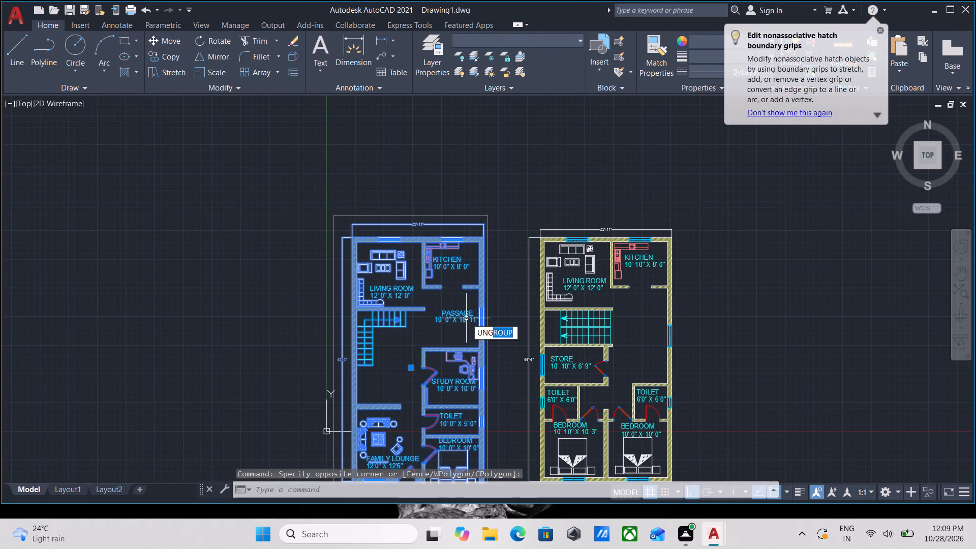
Copy the PASSAGE 10' 0" X 10' 11" label from the GROUND FLOOR plan into the FIRST FLOOR area east of the stairs.
scroll(466, 318, "up", 3)
left_click(463, 360)
left_click(412, 276)
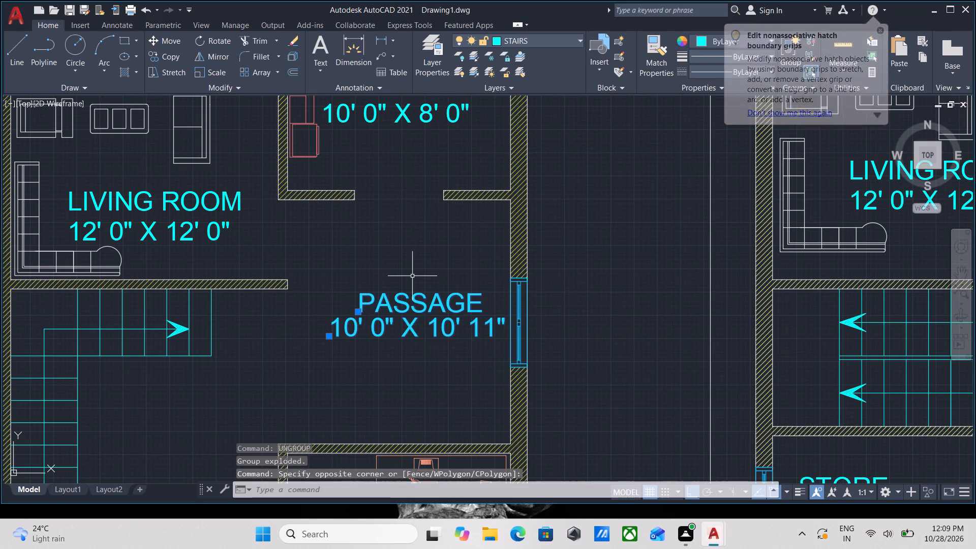
type("CO")
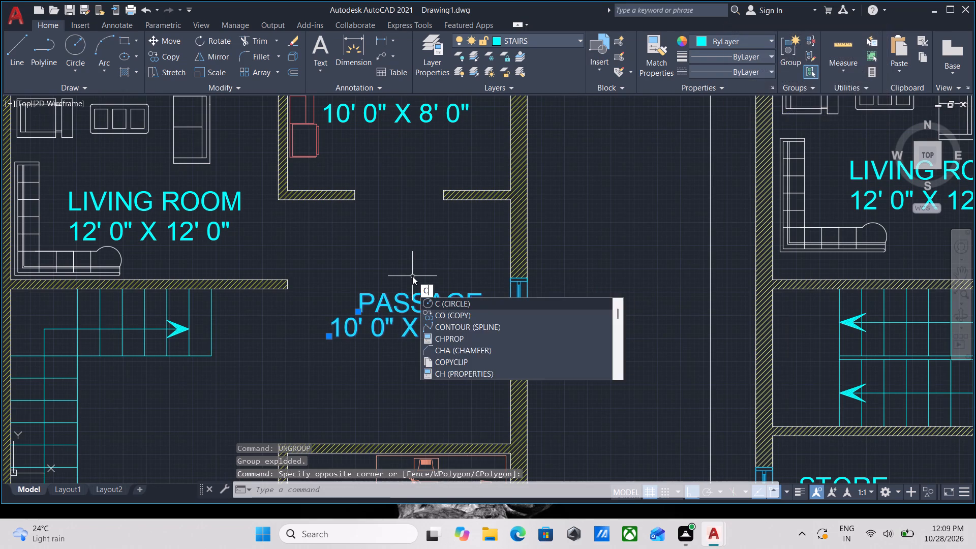
key("Return")
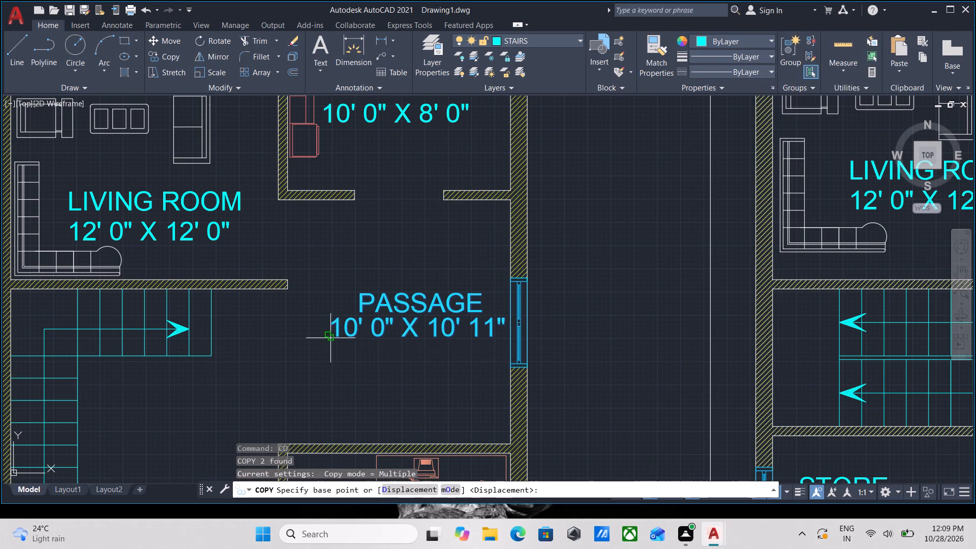
left_click(330, 338)
scroll(468, 339, "down", 1)
middle_click_drag(468, 339, 345, 345)
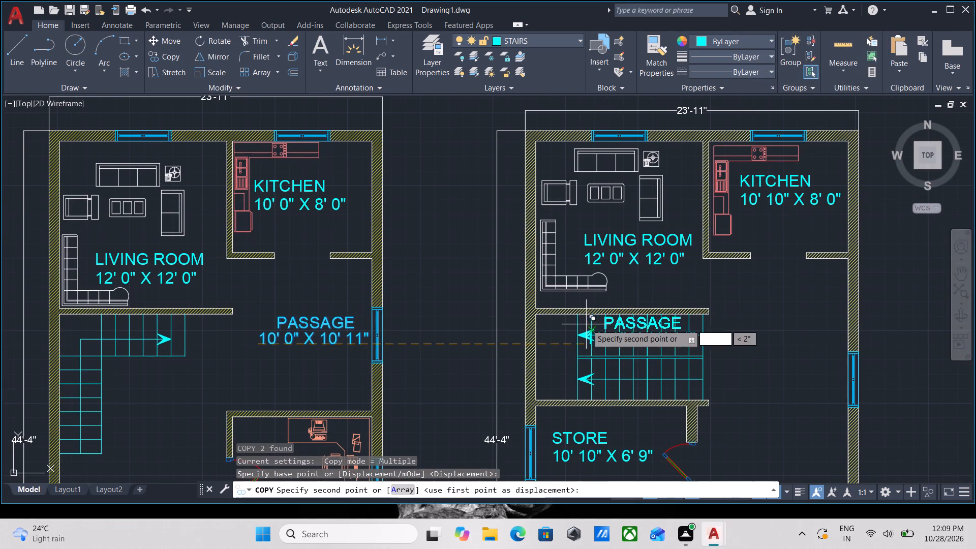
key("F8")
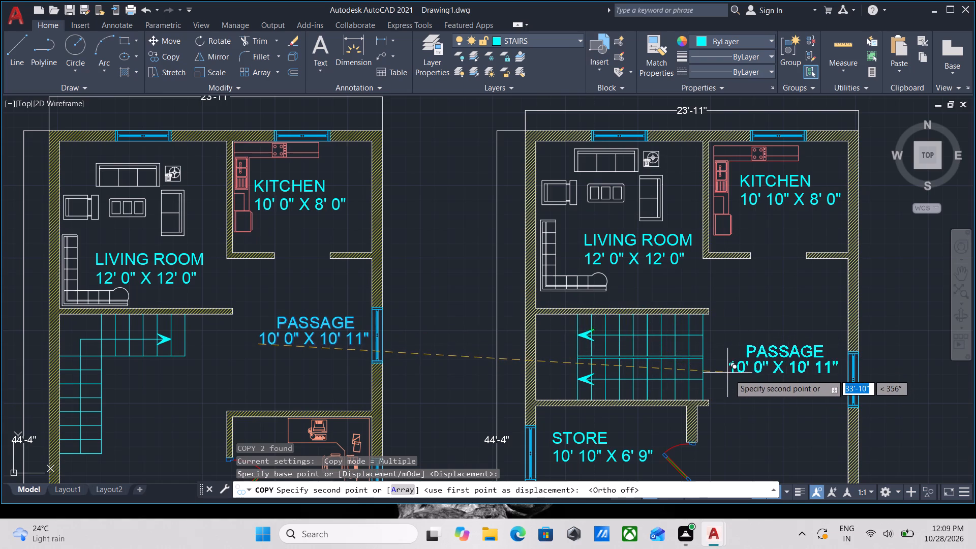
left_click(730, 374)
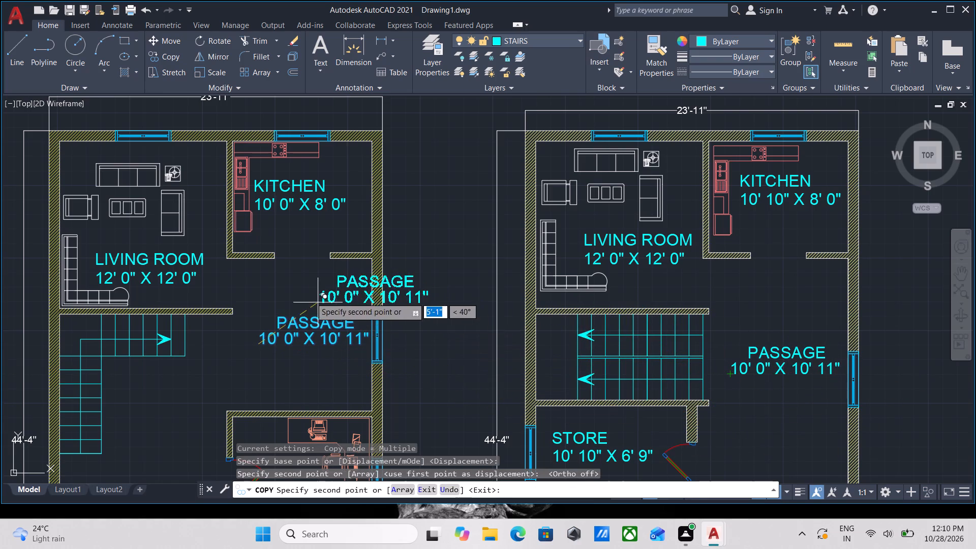
key("Escape")
Examine the labels and layout of the GROUND FLOOR and FIRST FLOOR plans side by side.
scroll(308, 295, "down", 2)
middle_click_drag(322, 291, 454, 229)
middle_click_drag(420, 374, 468, 277)
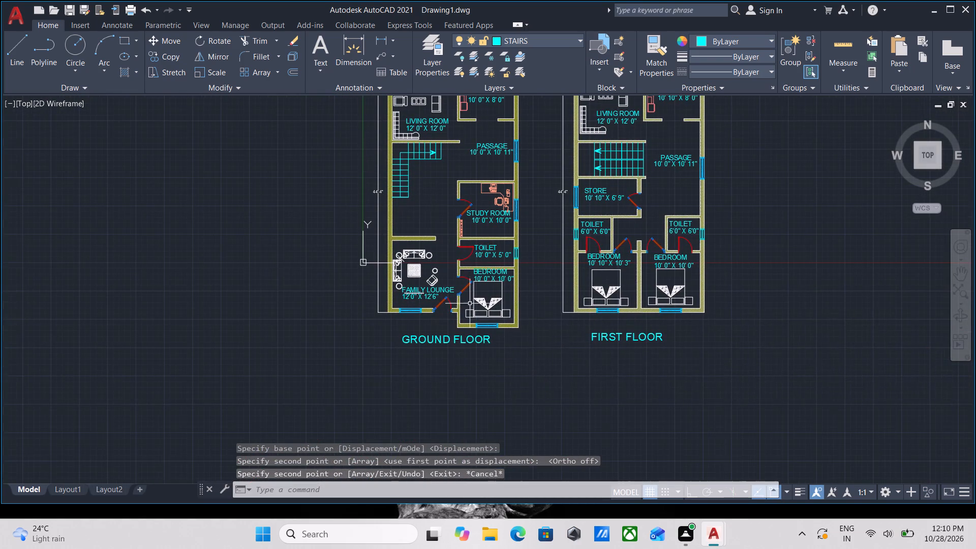
scroll(454, 349, "up", 2)
scroll(461, 345, "down", 2)
middle_click_drag(462, 345, 456, 429)
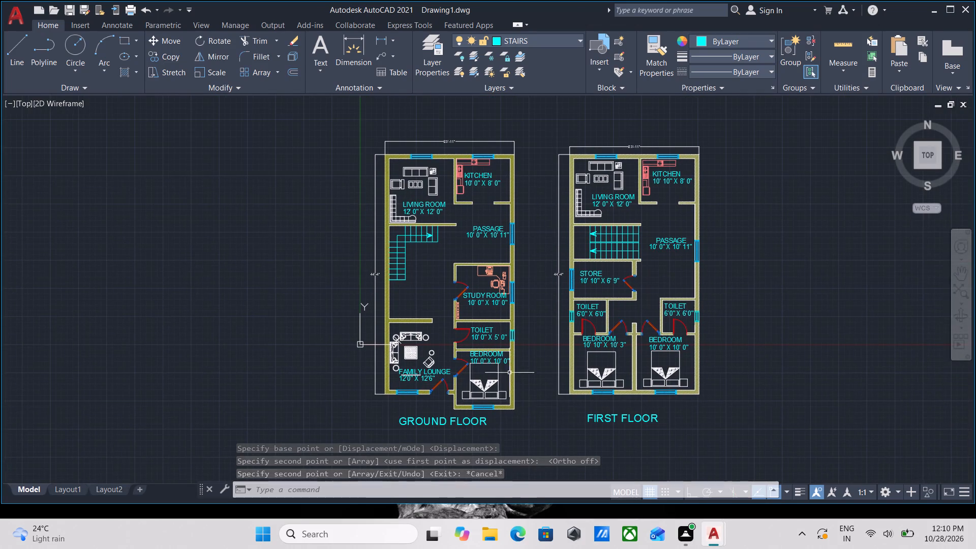
middle_click_drag(533, 334, 494, 343)
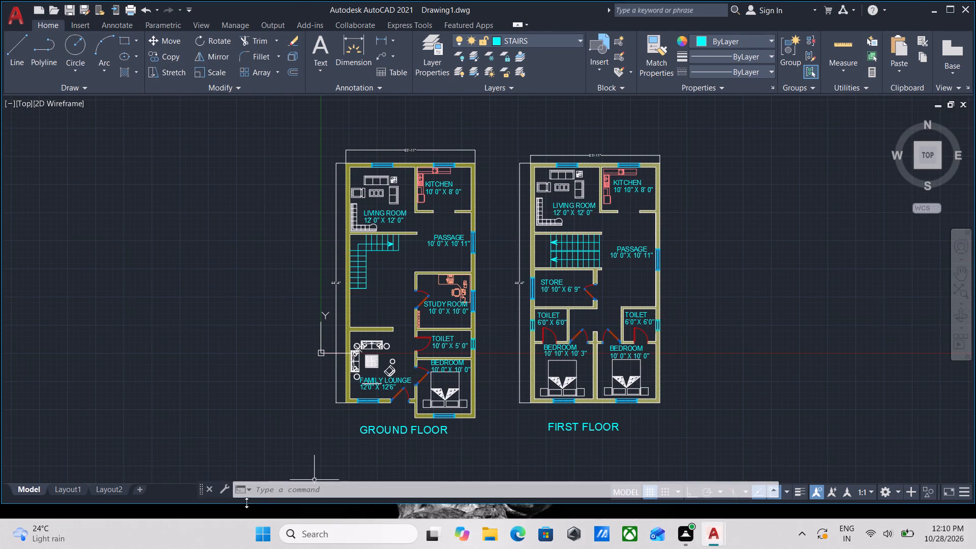
Examine how both floor plans appear in Layout1, including room labels, wall hatches and overall dimensions.
left_click(76, 490)
scroll(449, 350, "up", 2)
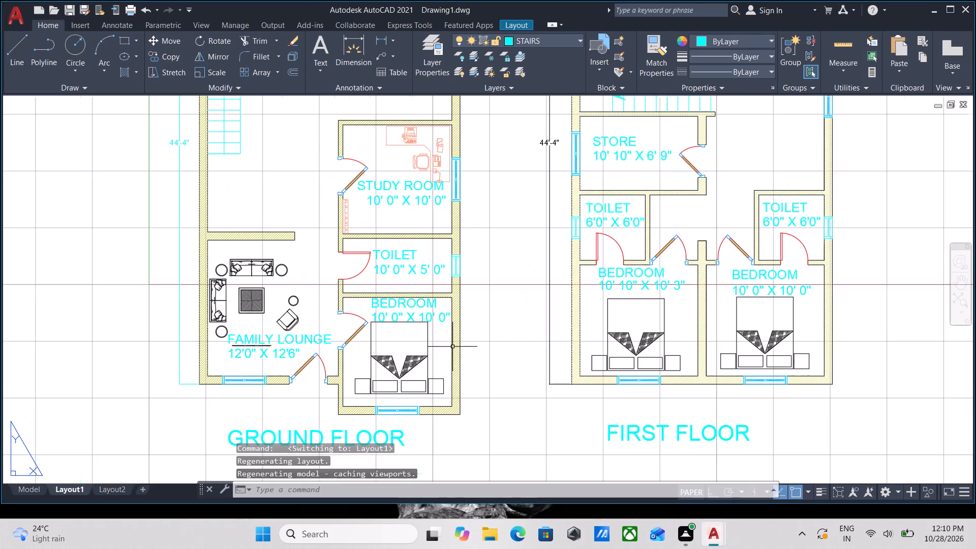
scroll(452, 347, "up", 2)
scroll(456, 342, "down", 2)
middle_click_drag(456, 342, 483, 443)
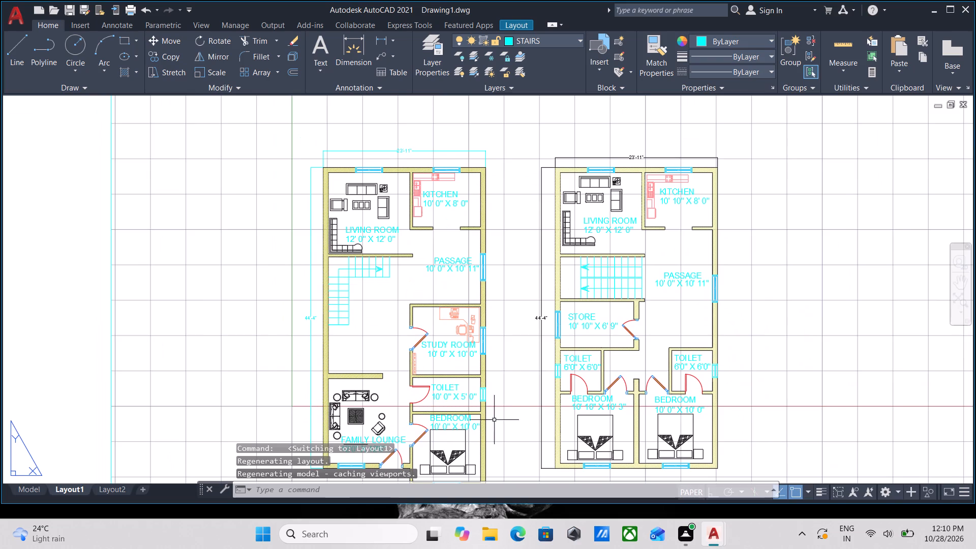
scroll(539, 310, "up", 3)
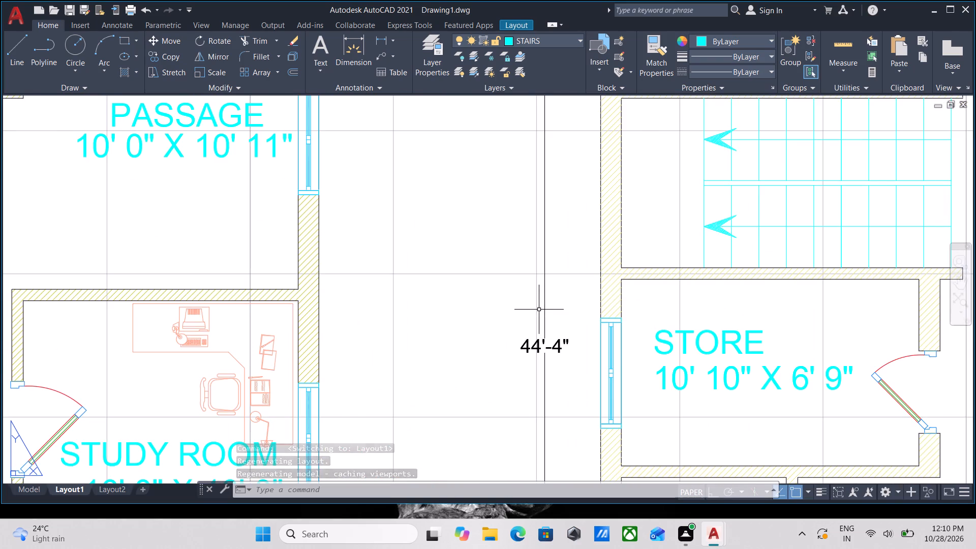
scroll(539, 310, "down", 3)
scroll(568, 326, "up", 3)
scroll(568, 326, "down", 3)
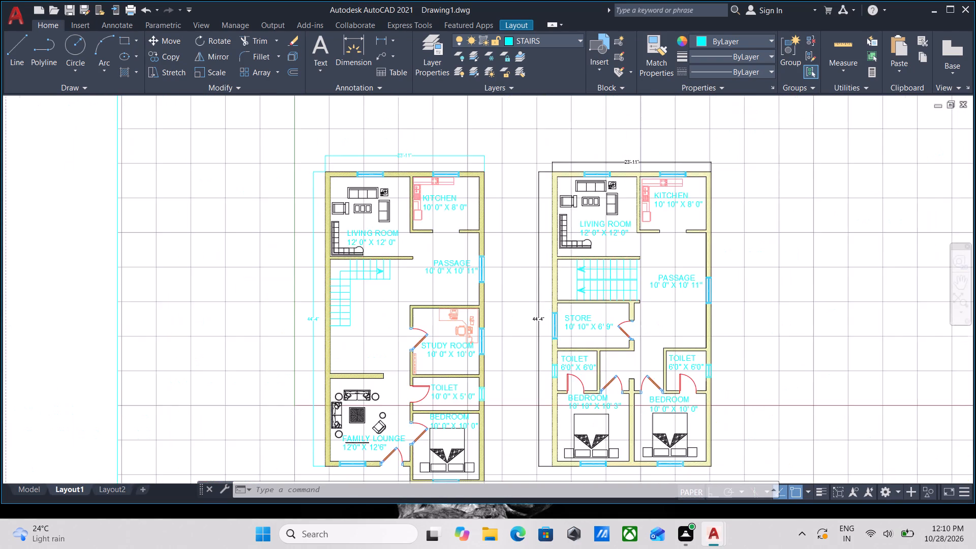
scroll(568, 326, "down", 1)
scroll(651, 353, "up", 3)
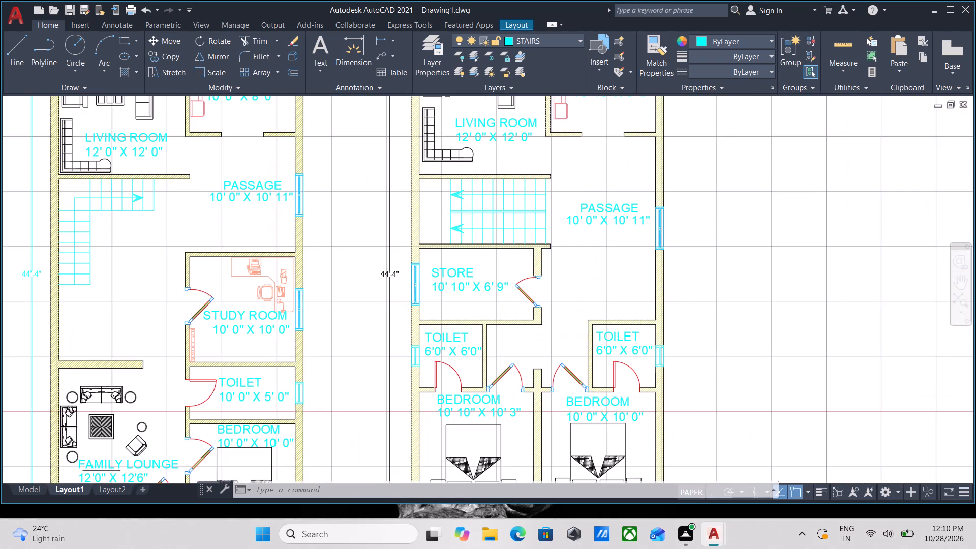
scroll(649, 353, "down", 3)
scroll(530, 345, "up", 1)
scroll(527, 319, "down", 1)
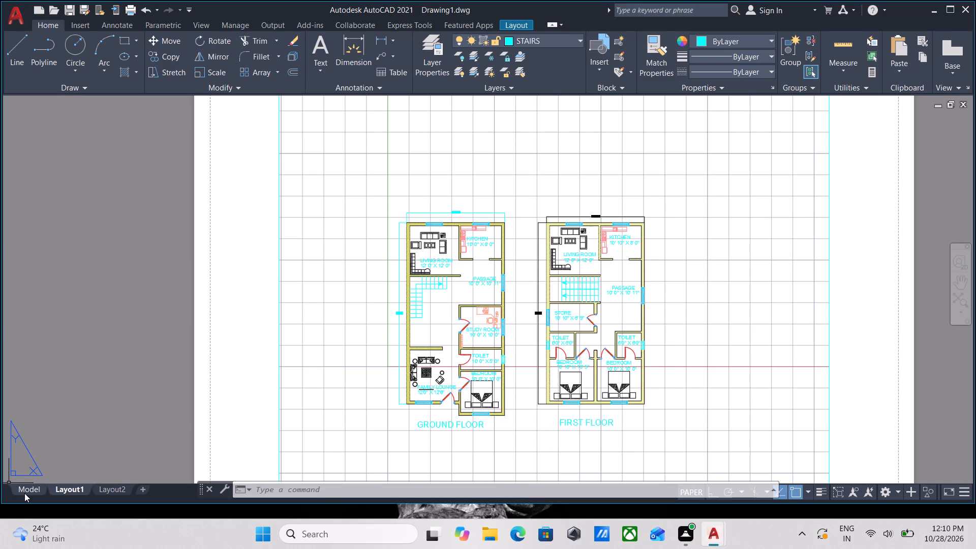
Return to model space and turn on Clean Screen with both floor plans in view.
left_click(24, 493)
scroll(500, 311, "down", 1)
middle_click_drag(500, 311, 550, 293)
scroll(594, 371, "up", 1)
middle_click_drag(594, 371, 628, 438)
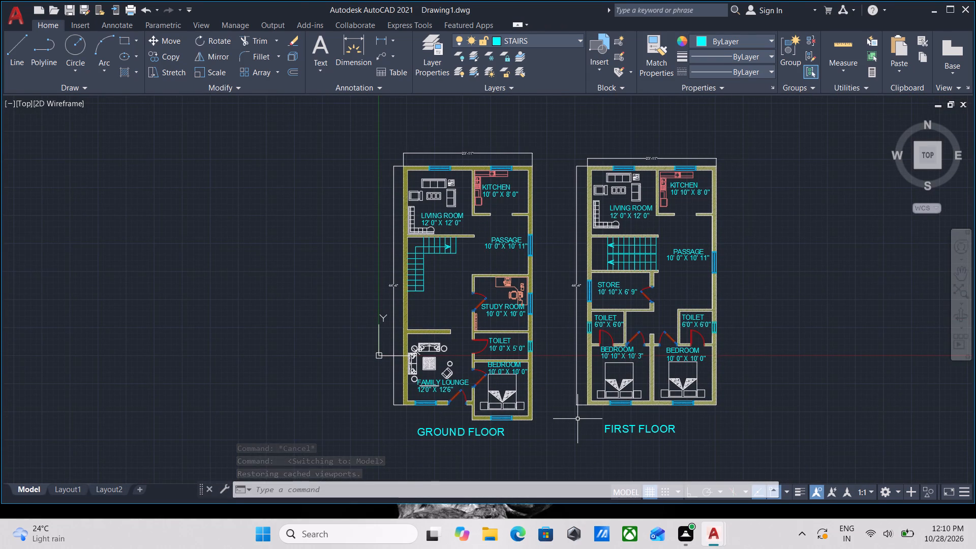
key("ctrl+0")
scroll(581, 261, "up", 1)
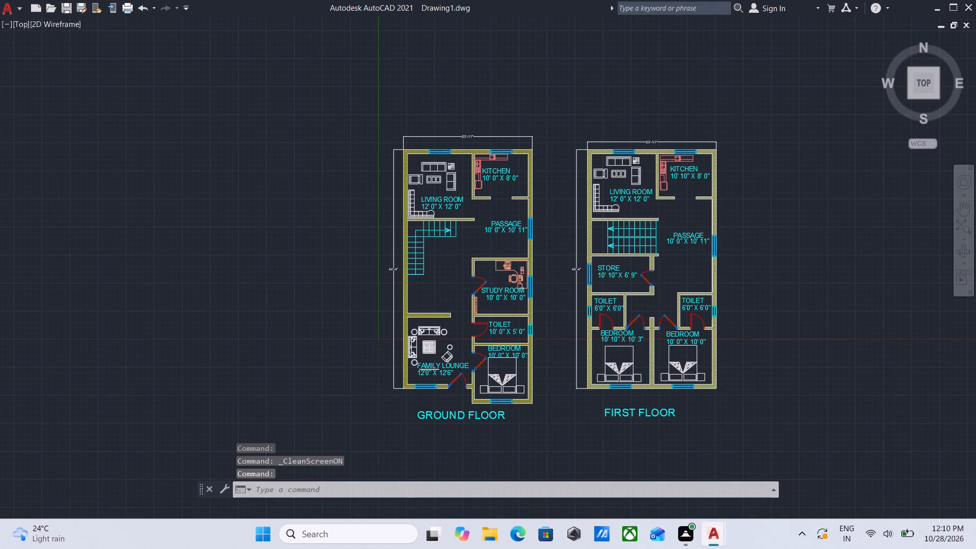
scroll(584, 260, "down", 1)
middle_click_drag(584, 260, 605, 248)
Group all objects of the GROUND FLOOR and FIRST FLOOR plans, including their titles, into one group.
left_click(738, 395)
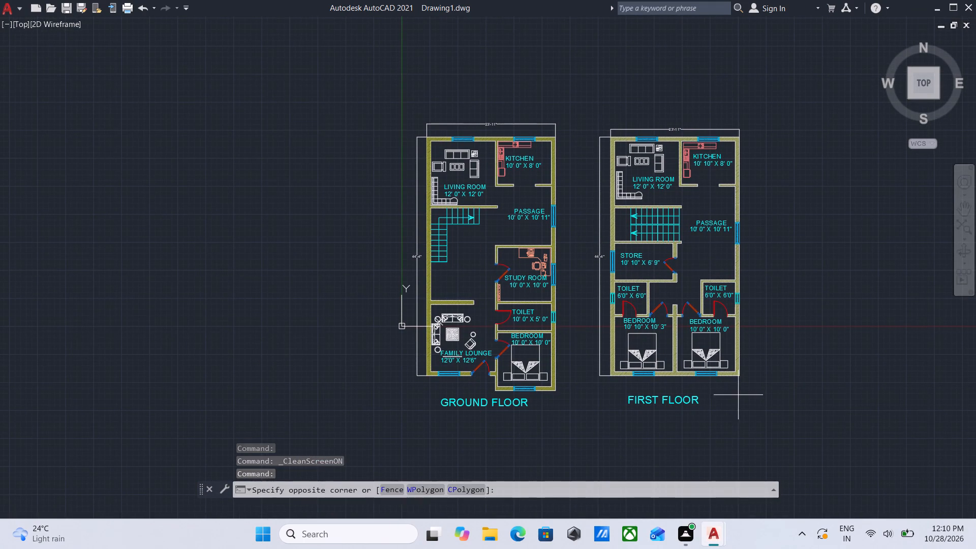
left_click(396, 90)
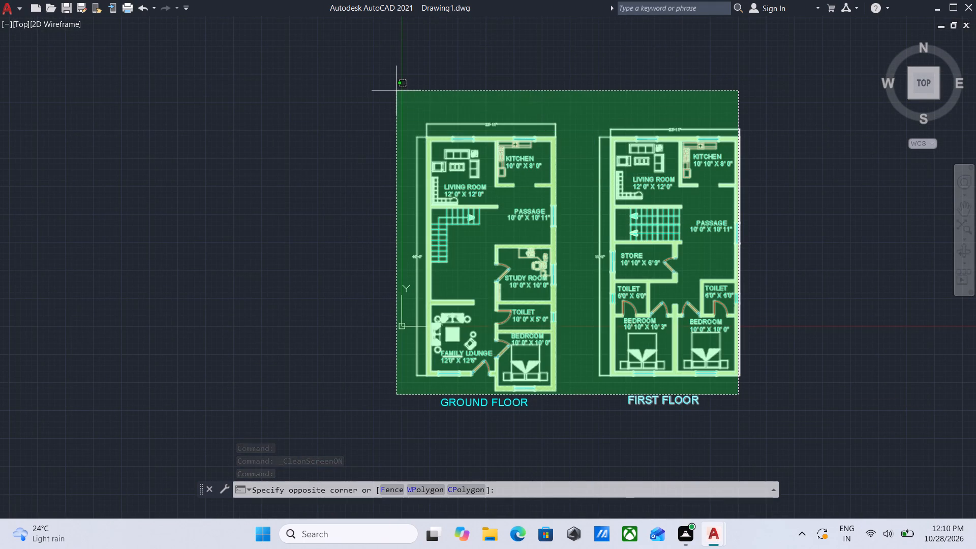
left_click_drag(777, 435, 766, 431)
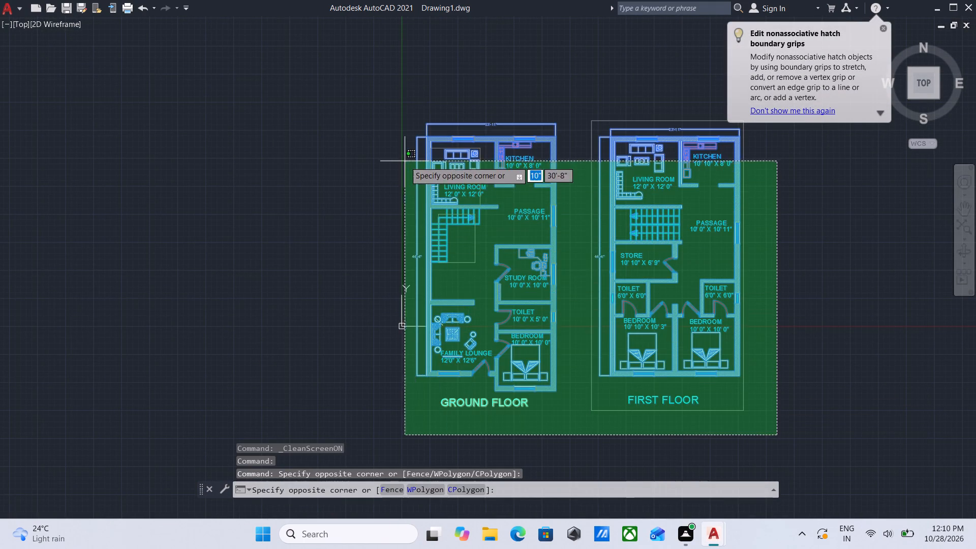
left_click(404, 160)
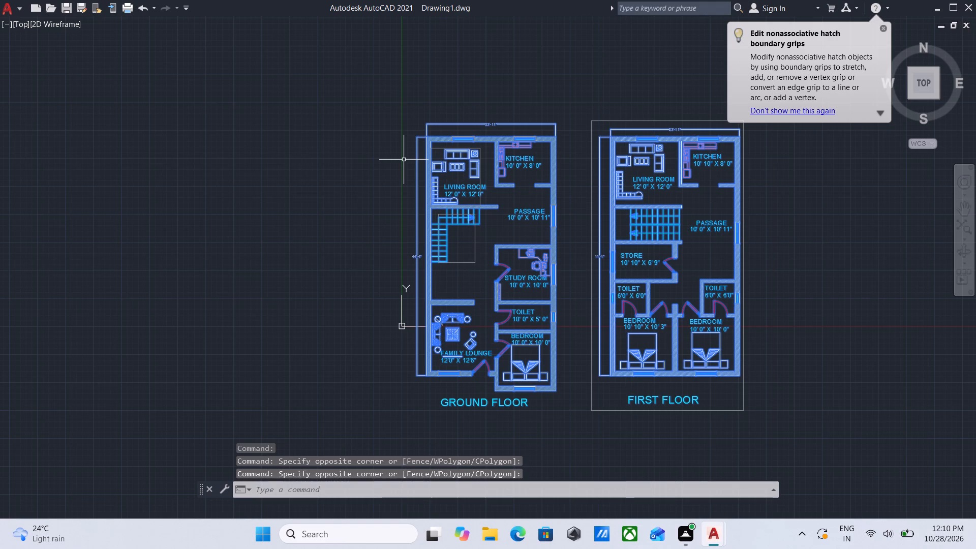
key("g")
key("Return")
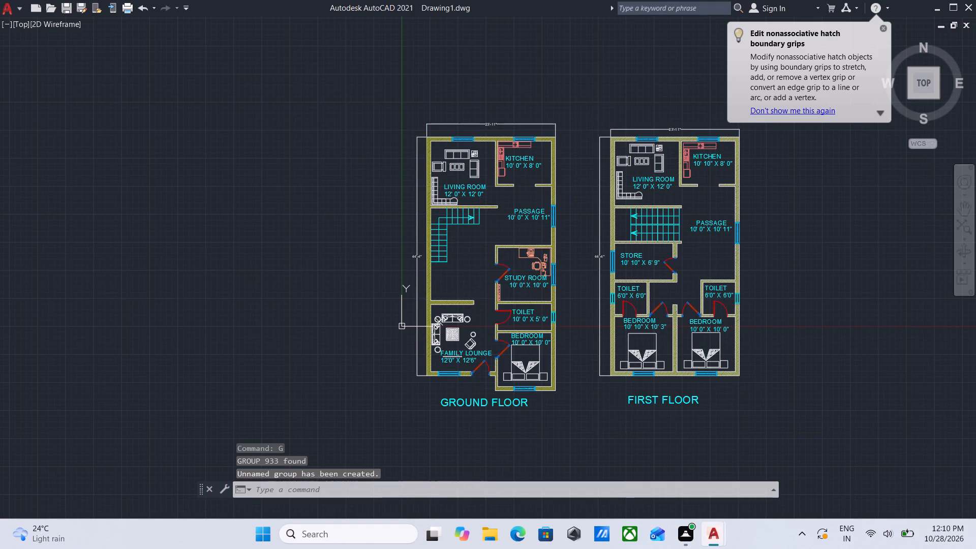
Move the grouped floor plans horizontally east, away from the origin, with Ortho on, using the GROUND FLOOR's southwest outer corner as base point.
left_click(632, 416)
left_click(534, 300)
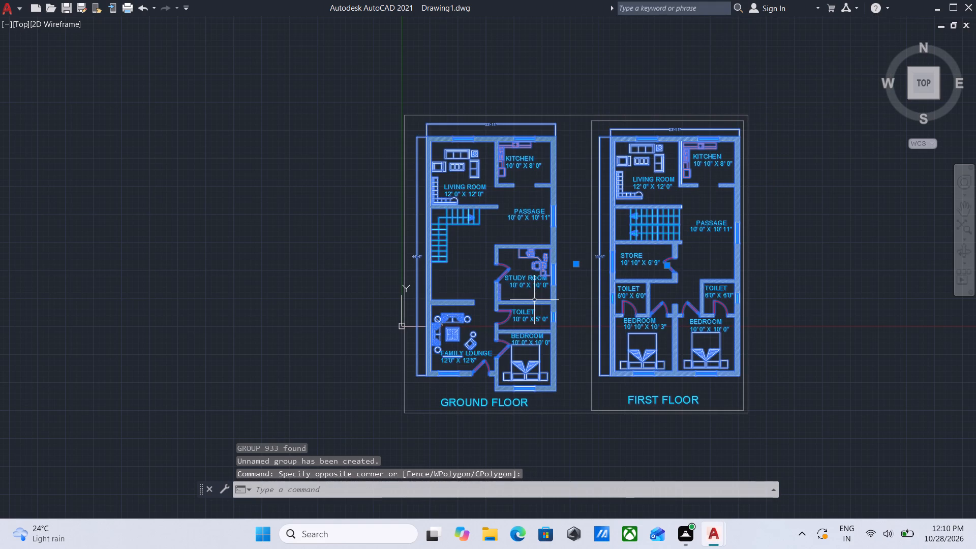
key("m")
key("Return")
scroll(437, 364, "up", 2)
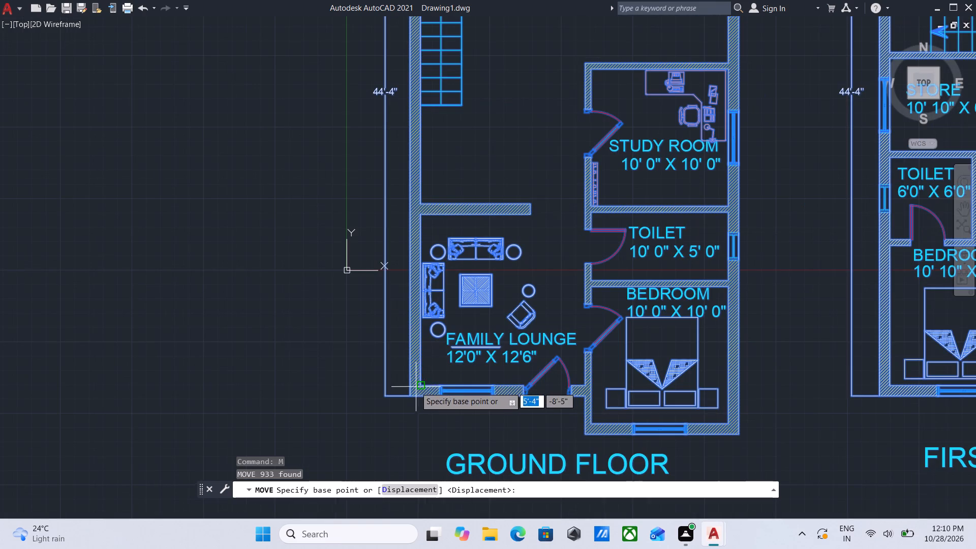
left_click(409, 394)
scroll(513, 391, "down", 2)
middle_click_drag(513, 391, 292, 373)
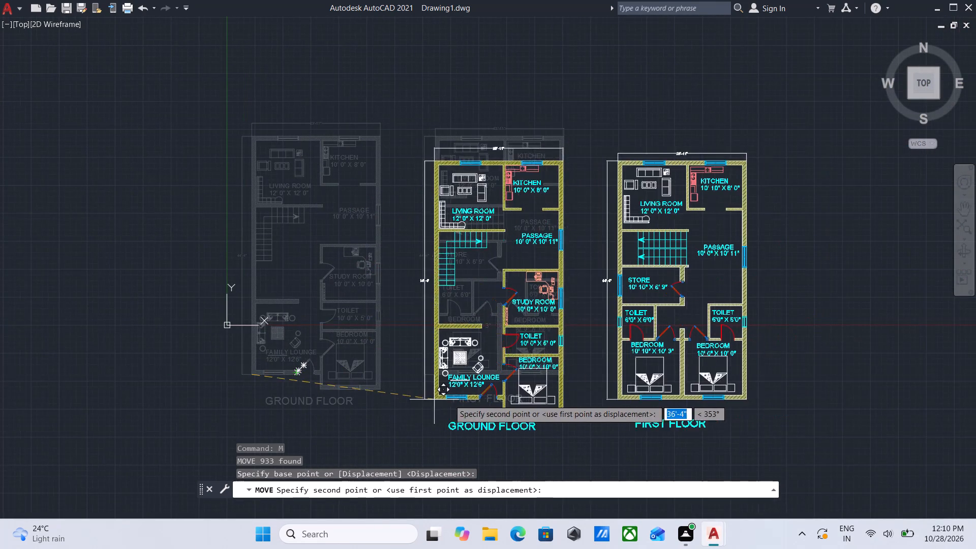
key("F8")
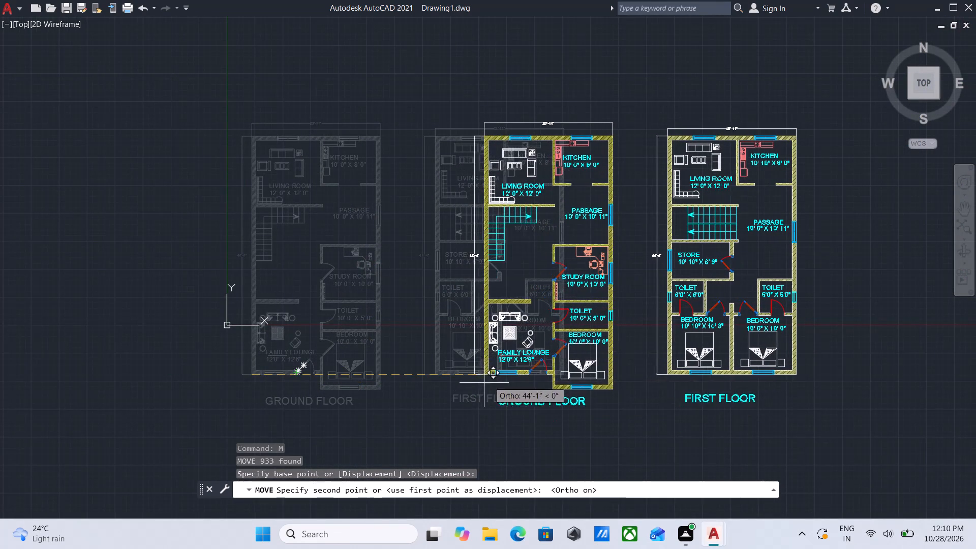
left_click(517, 375)
Examine the room labels, furniture and overall dimensions of both floor plans at their new position.
scroll(628, 373, "down", 1)
middle_click_drag(628, 373, 525, 380)
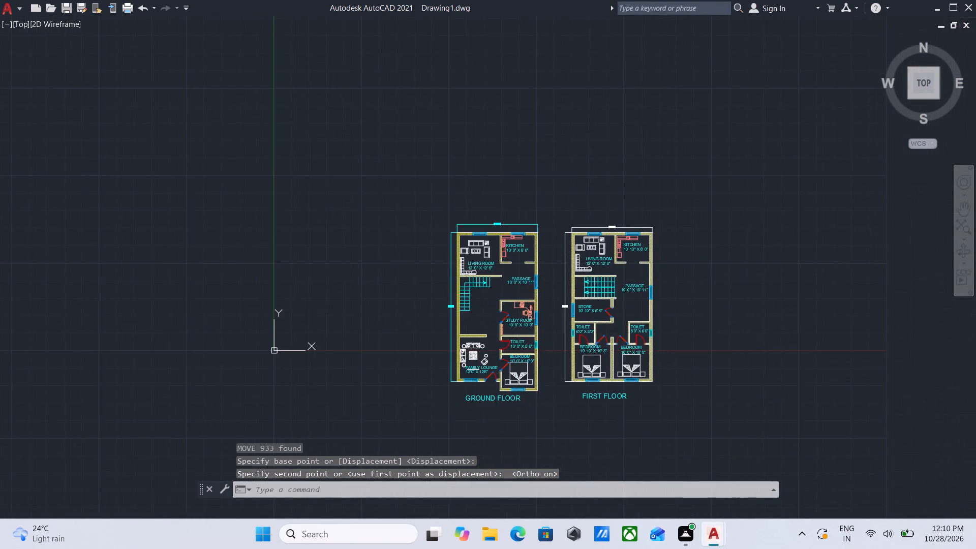
scroll(574, 379, "up", 2)
scroll(570, 365, "down", 2)
middle_click(570, 365)
scroll(631, 329, "up", 2)
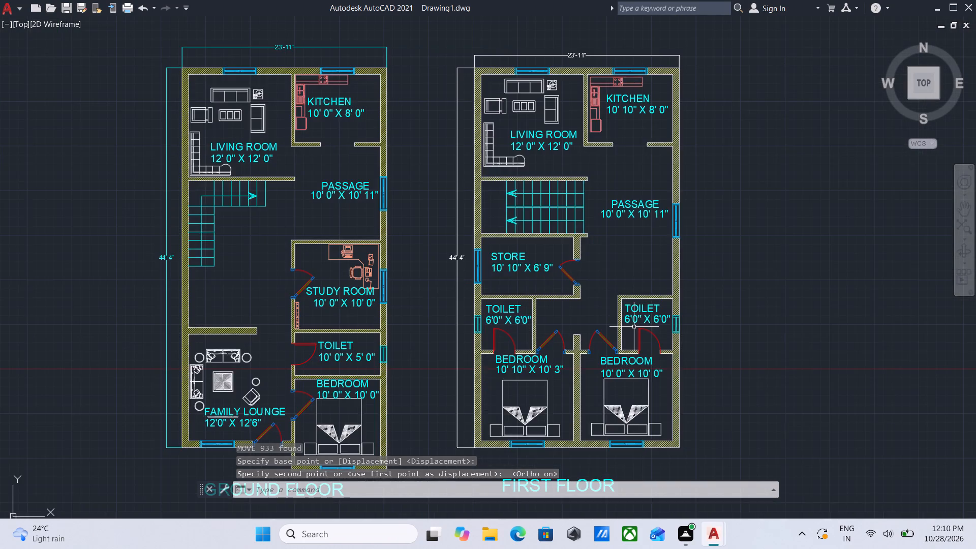
scroll(634, 324, "down", 1)
middle_click_drag(634, 324, 687, 345)
scroll(451, 341, "down", 1)
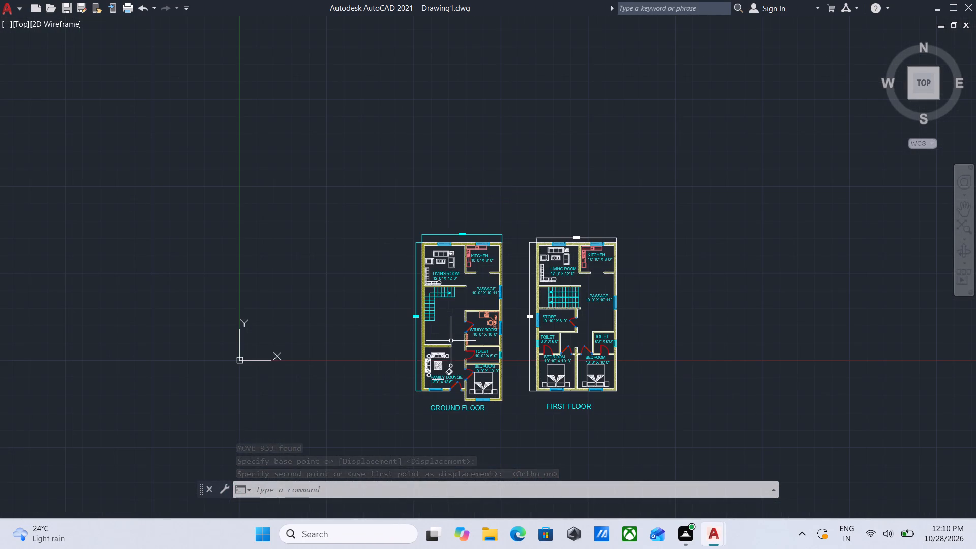
scroll(510, 406, "up", 2)
scroll(507, 399, "down", 1)
middle_click_drag(507, 399, 522, 408)
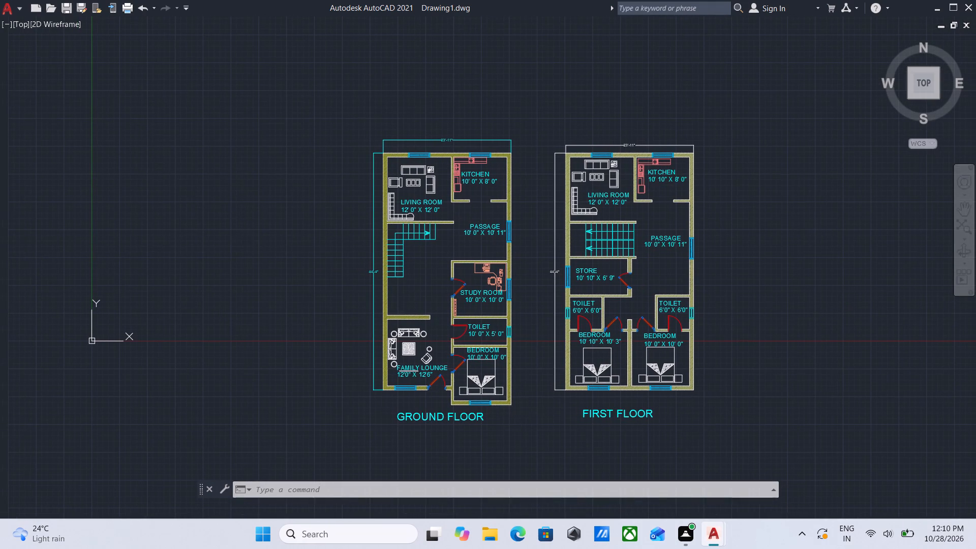
middle_click_drag(480, 394, 515, 452)
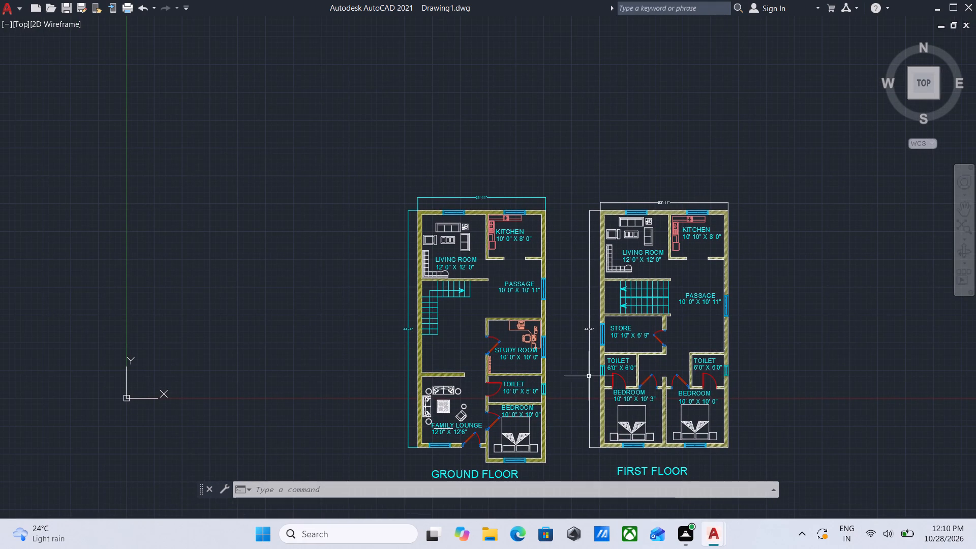
Capture a rectangular screen snip enclosing both floor plans with their titles and overall dimensions.
scroll(496, 371, "down", 1)
middle_click_drag(496, 371, 525, 360)
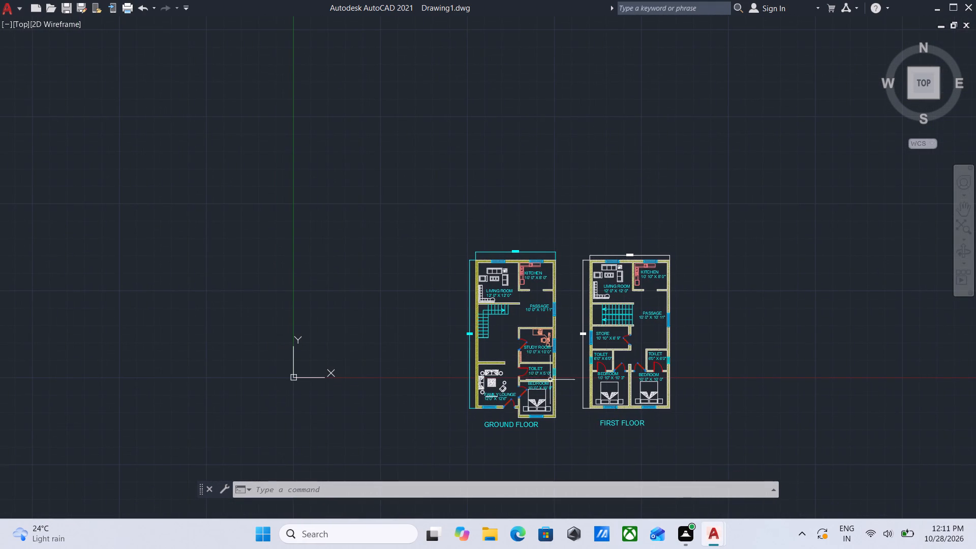
middle_click_drag(561, 402, 495, 372)
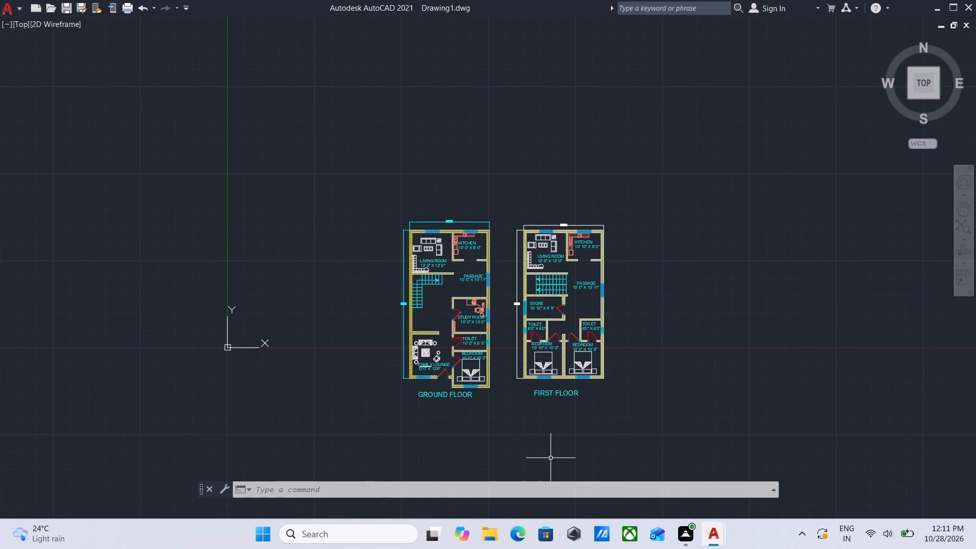
key("shift+super+s")
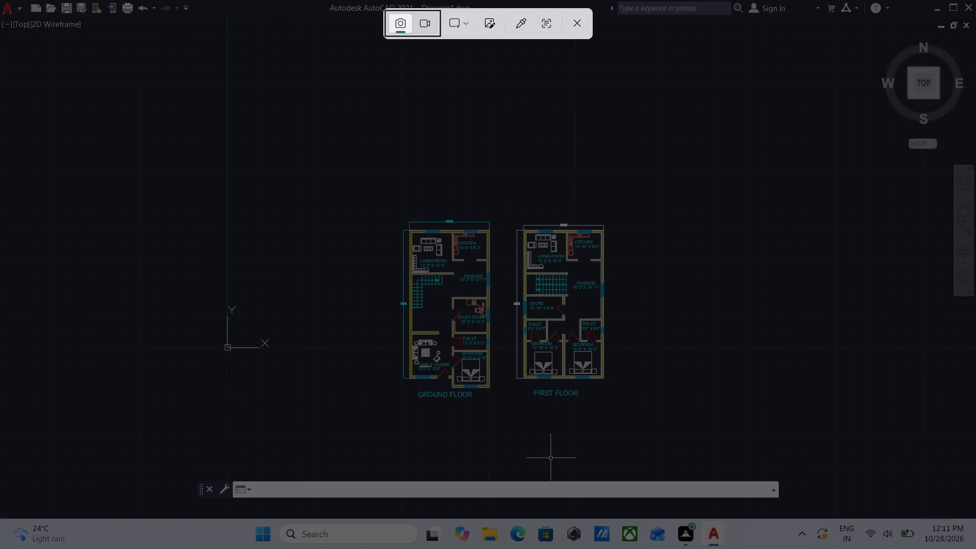
left_click_drag(327, 139, 643, 419)
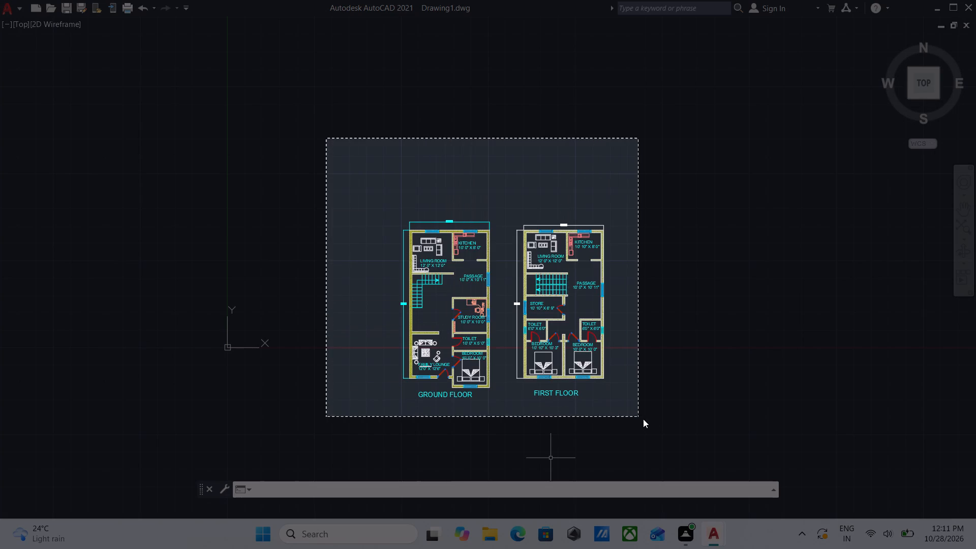
Finish the rectangular screen snip around both floor plans and their titles, and dismiss its notification.
left_click_drag(643, 419, 661, 431)
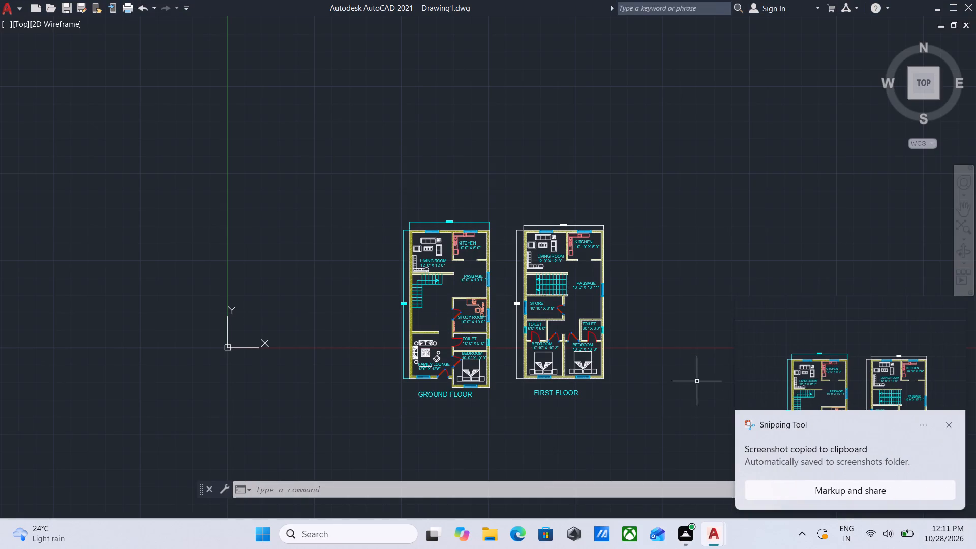
left_click(654, 316)
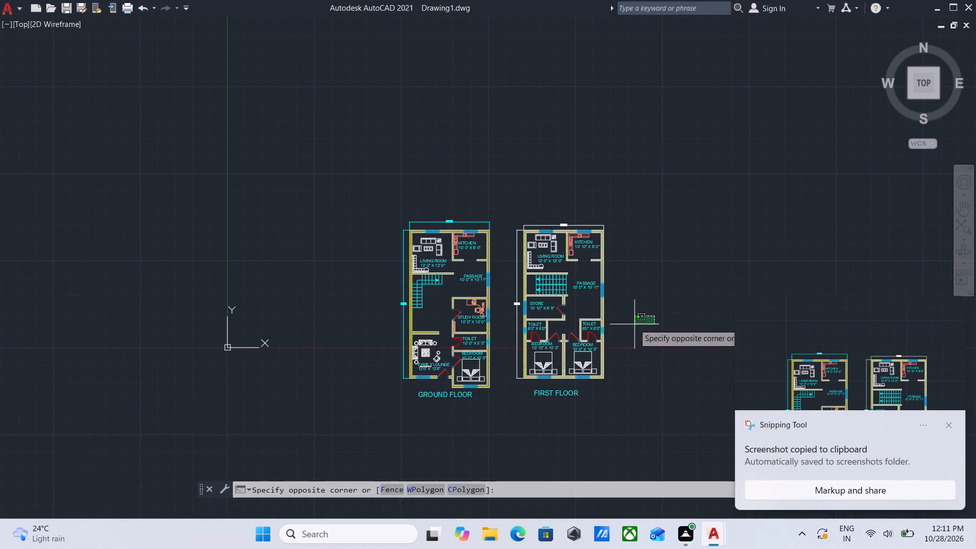
left_click(644, 308)
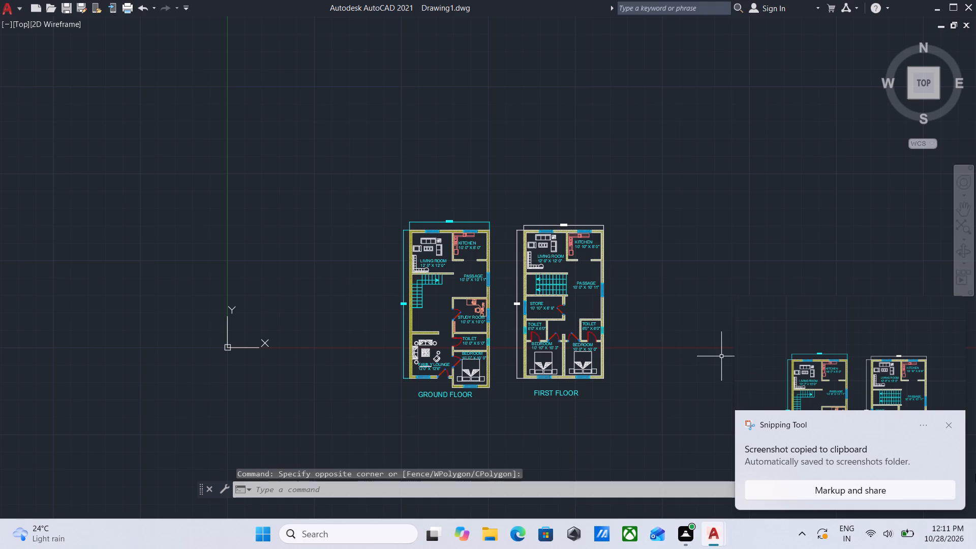
left_click(947, 420)
Capture a second, closer rectangular screen snip enclosing both floor plans with their titles and overall dimensions.
scroll(598, 360, "up", 1)
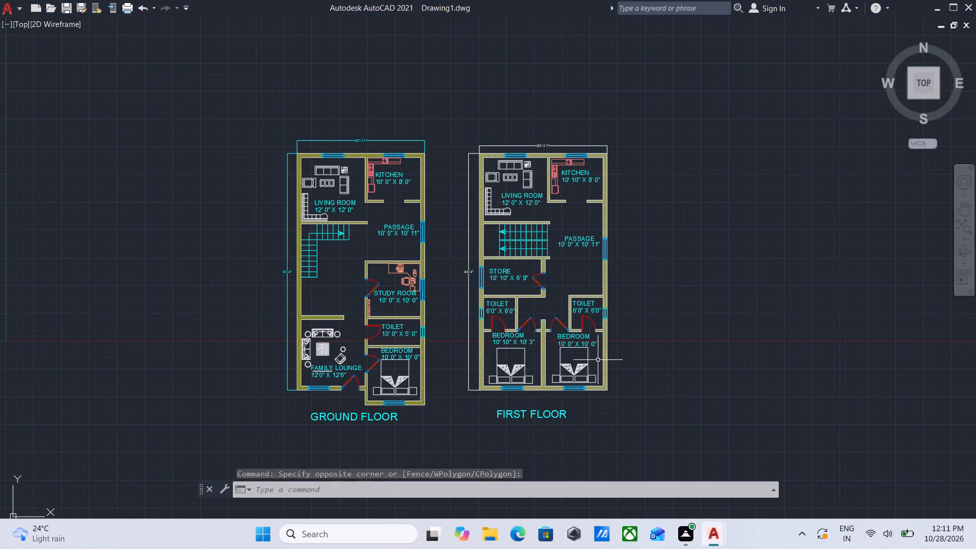
scroll(598, 360, "up", 1)
middle_click_drag(601, 360, 712, 356)
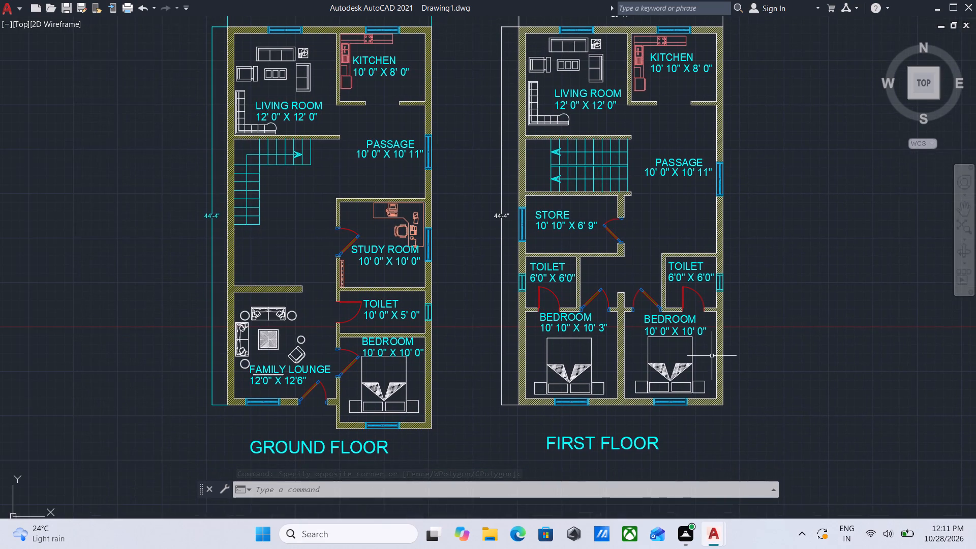
middle_click_drag(712, 356, 709, 379)
scroll(709, 379, "down", 1)
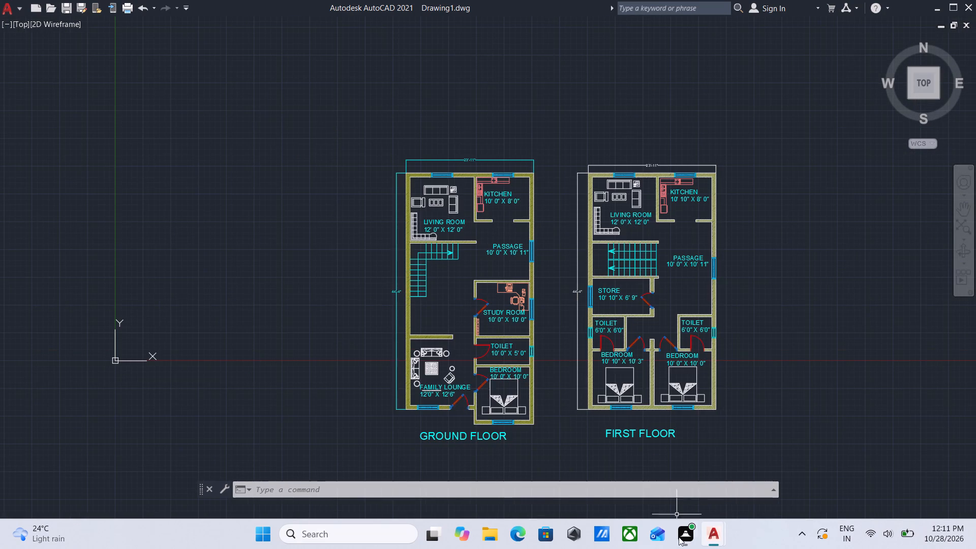
key("shift+super+s")
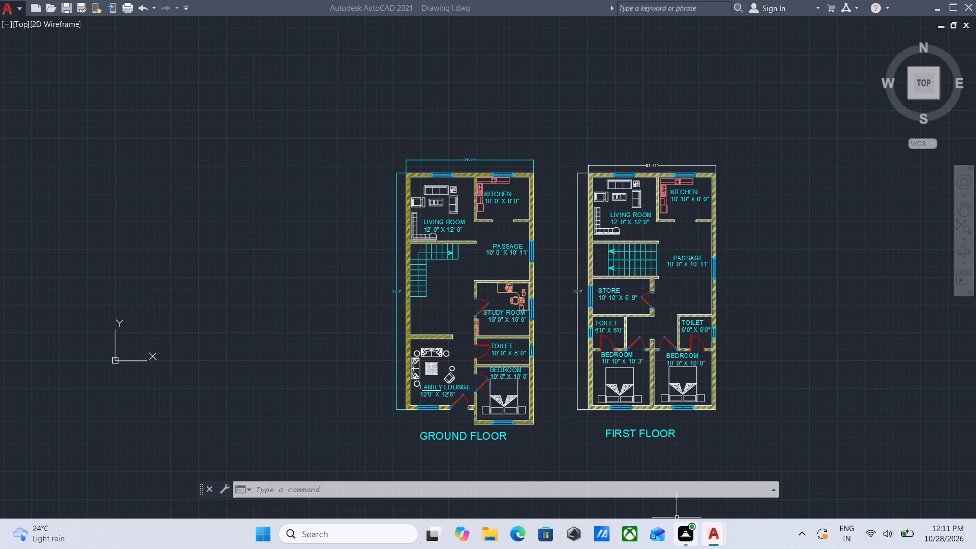
left_click_drag(355, 149, 377, 178)
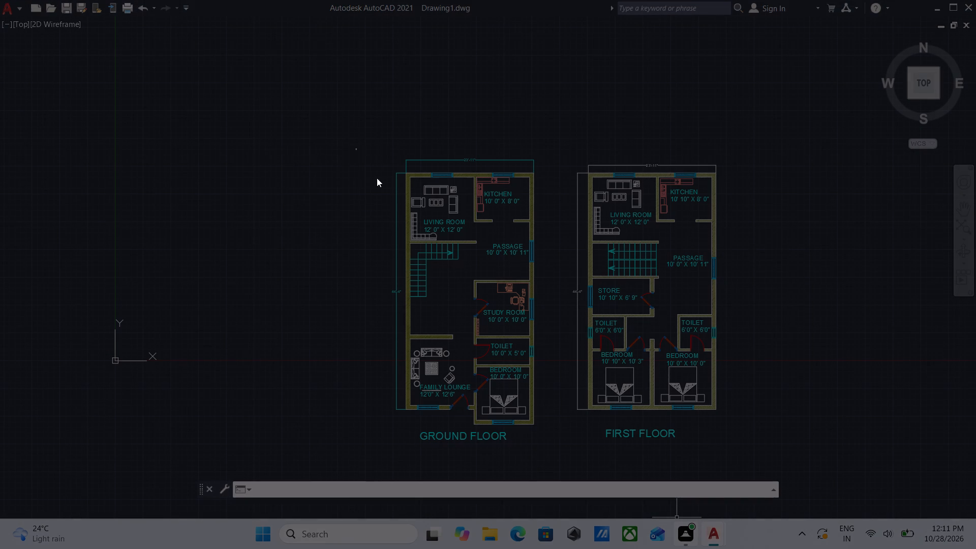
left_click_drag(377, 178, 742, 460)
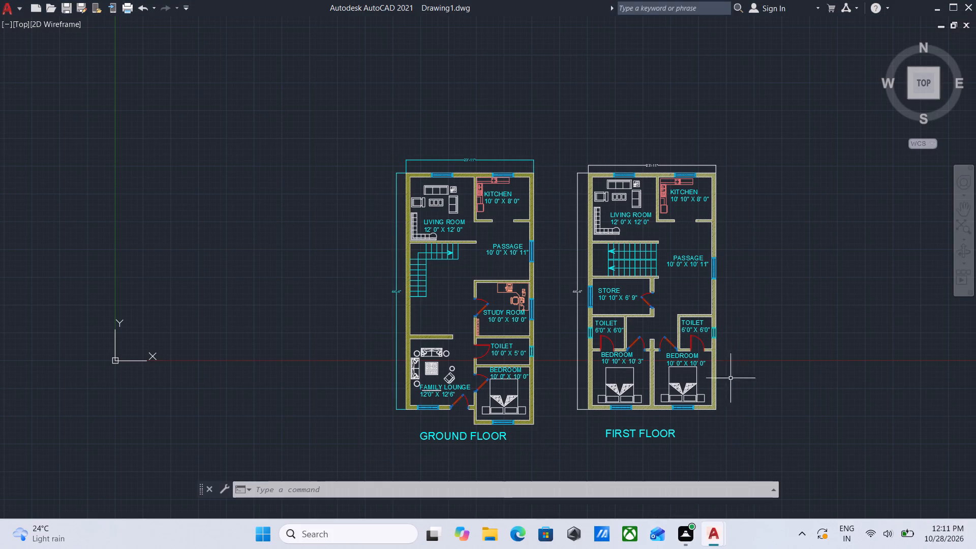
Save the drawing to the Desktop under the file name G+1 FLOOR PLAN.
middle_click_drag(305, 171, 260, 208)
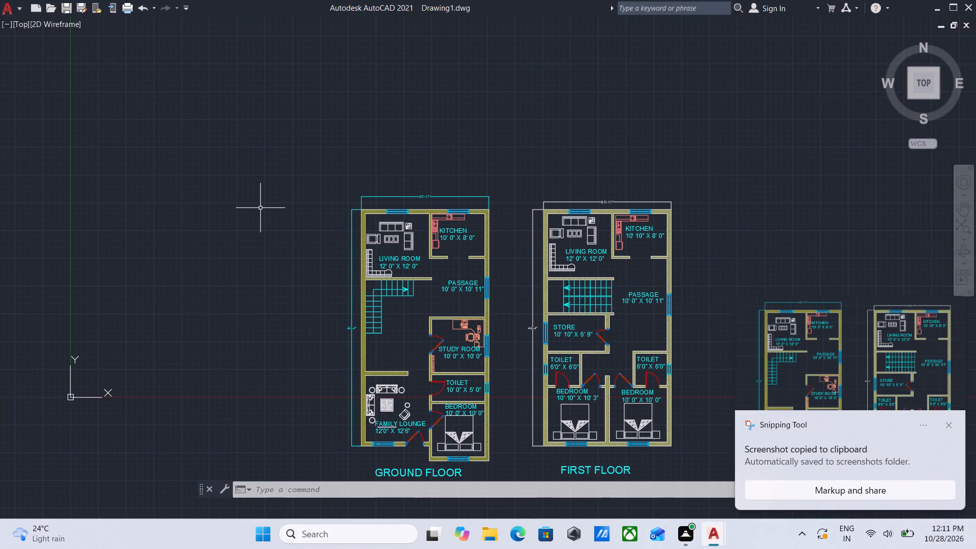
key("ctrl+s")
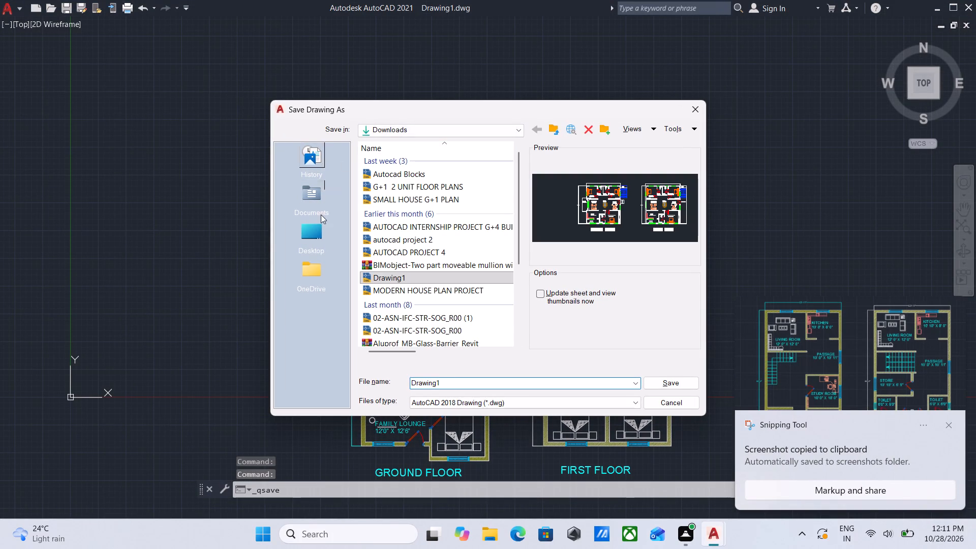
left_click(466, 387)
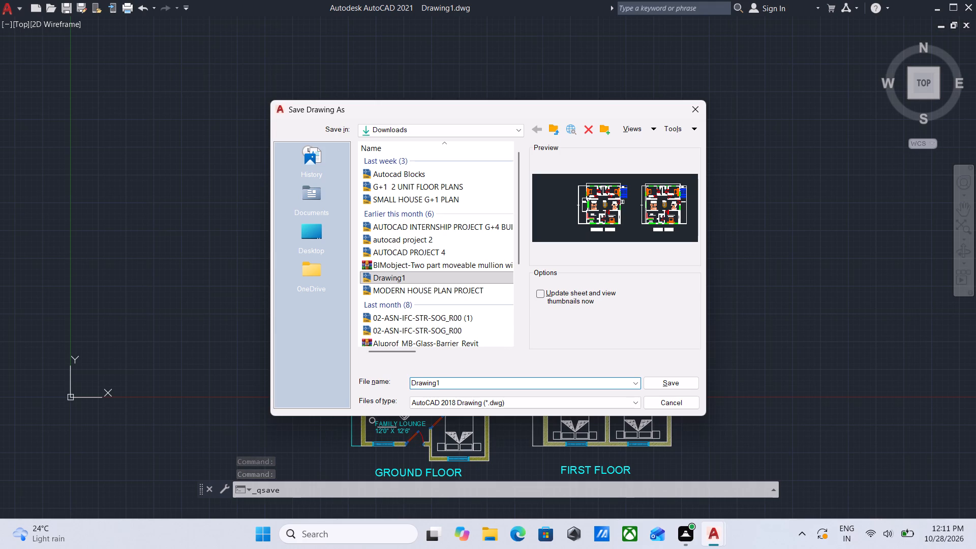
key("BackSpace")
key("BackSpace")
key("BackSpace")
key("BackSpace")
key("BackSpace")
key("BackSpace")
key("BackSpace")
key("BackSpace")
key("BackSpace")
key("BackSpace")
key("BackSpace")
key("BackSpace")
key("BackSpace")
key("BackSpace")
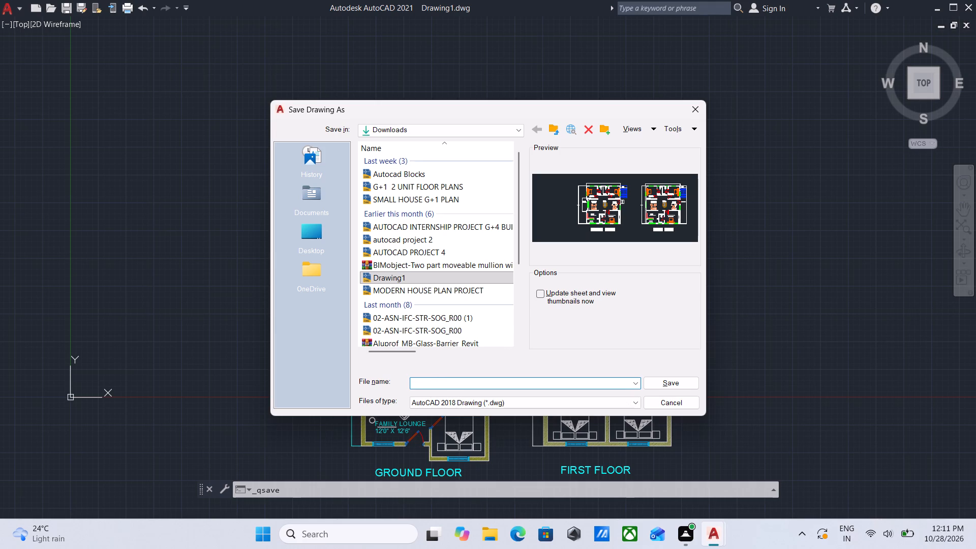
key("ctrl+g")
key("shift+g")
key("BackSpace")
key("g")
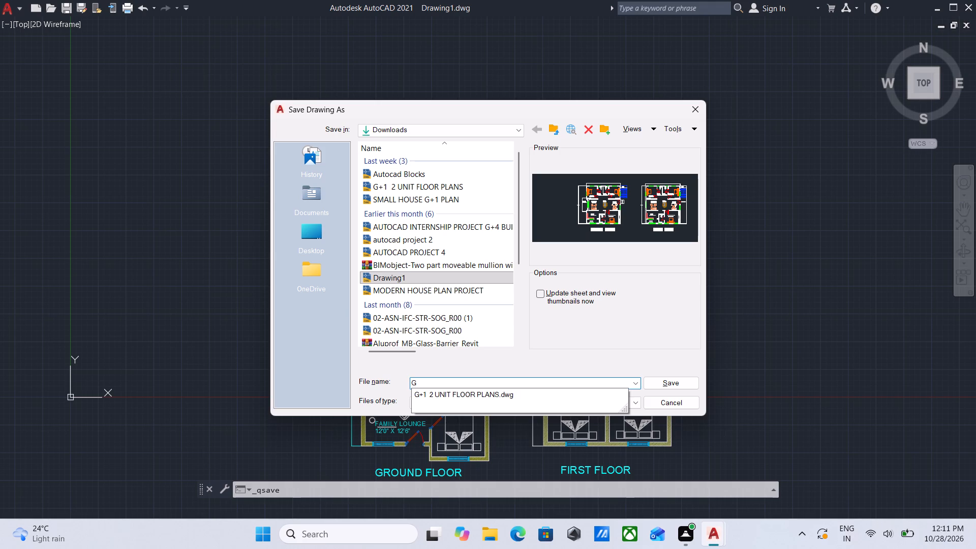
type("+1")
key("space")
type("FLOOR")
key("space")
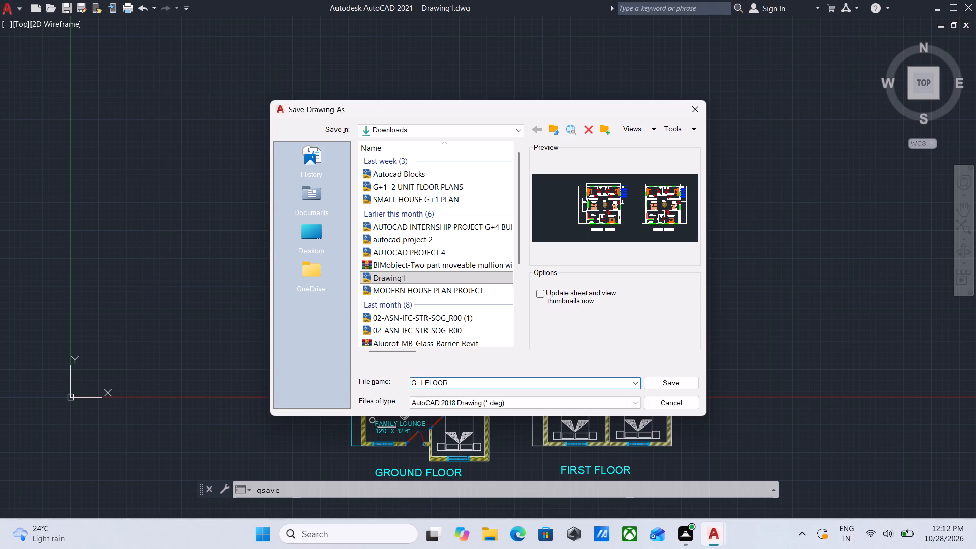
type("PLAN")
left_click(325, 235)
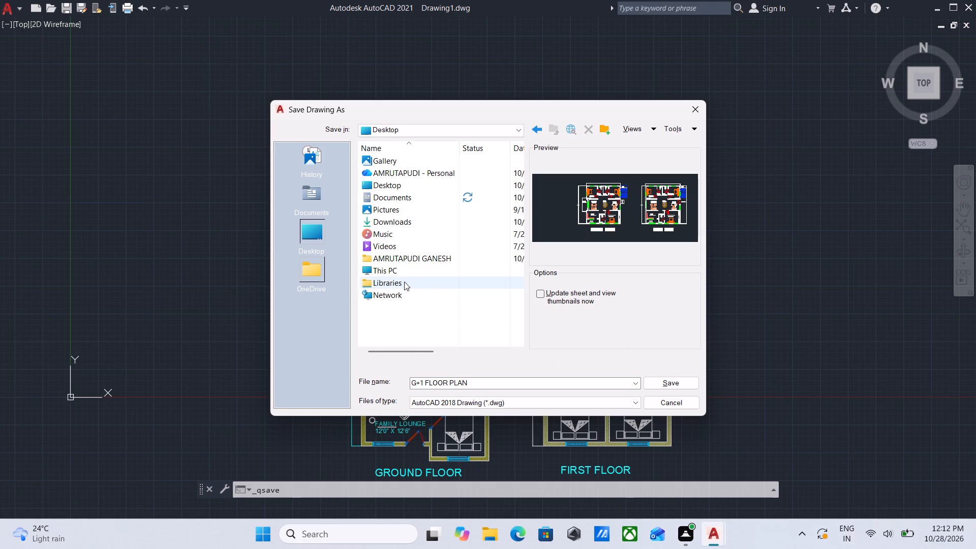
scroll(393, 273, "down", 2)
left_click(668, 381)
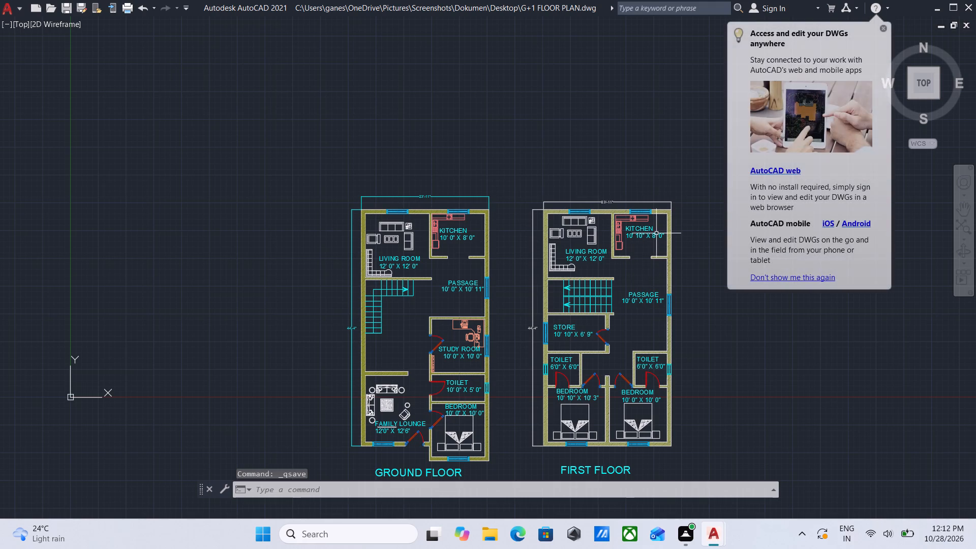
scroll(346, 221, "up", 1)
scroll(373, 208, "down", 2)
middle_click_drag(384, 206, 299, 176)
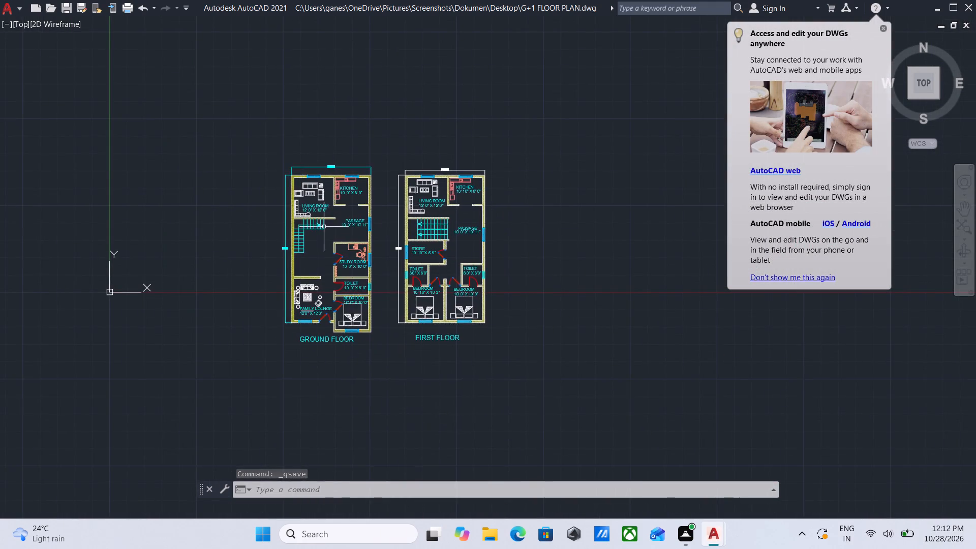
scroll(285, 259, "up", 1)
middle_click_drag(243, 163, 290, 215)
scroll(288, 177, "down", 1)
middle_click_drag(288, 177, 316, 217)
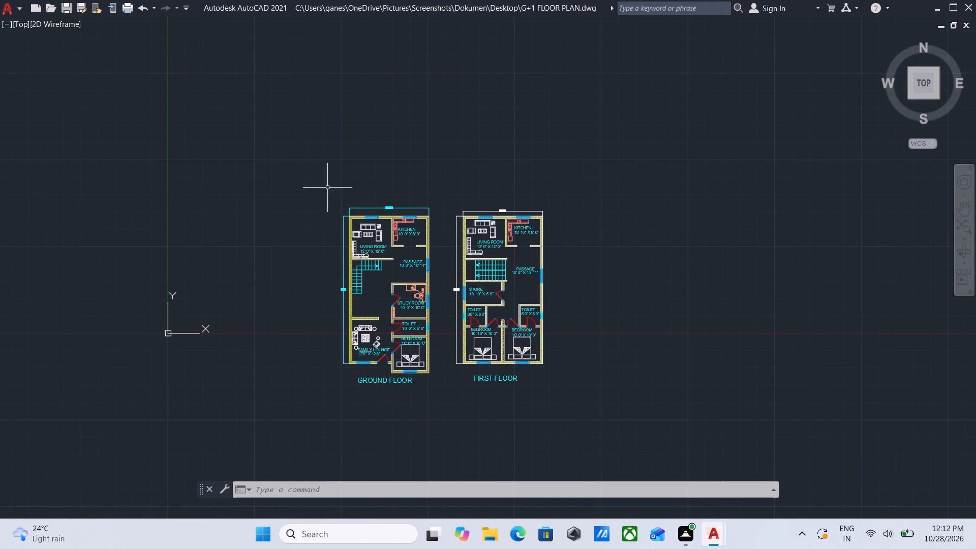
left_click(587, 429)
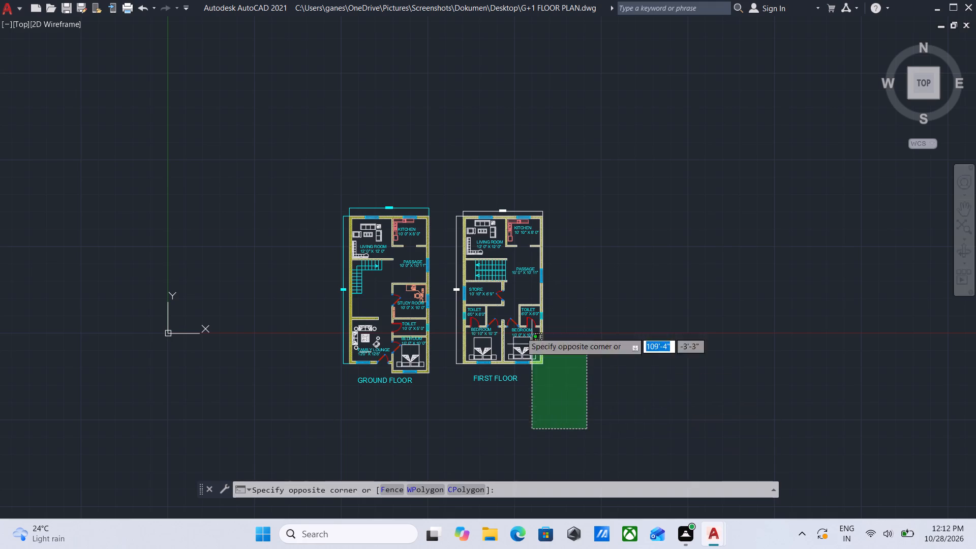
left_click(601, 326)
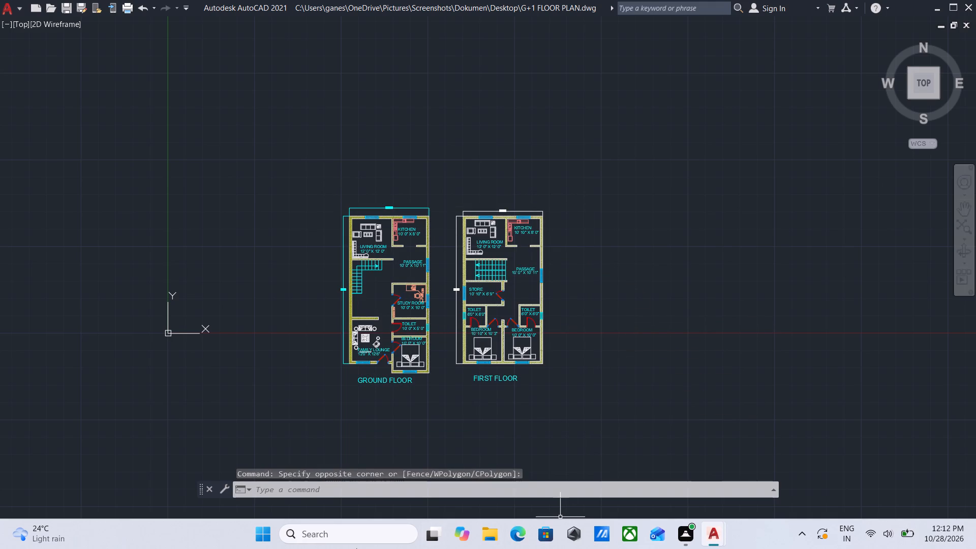